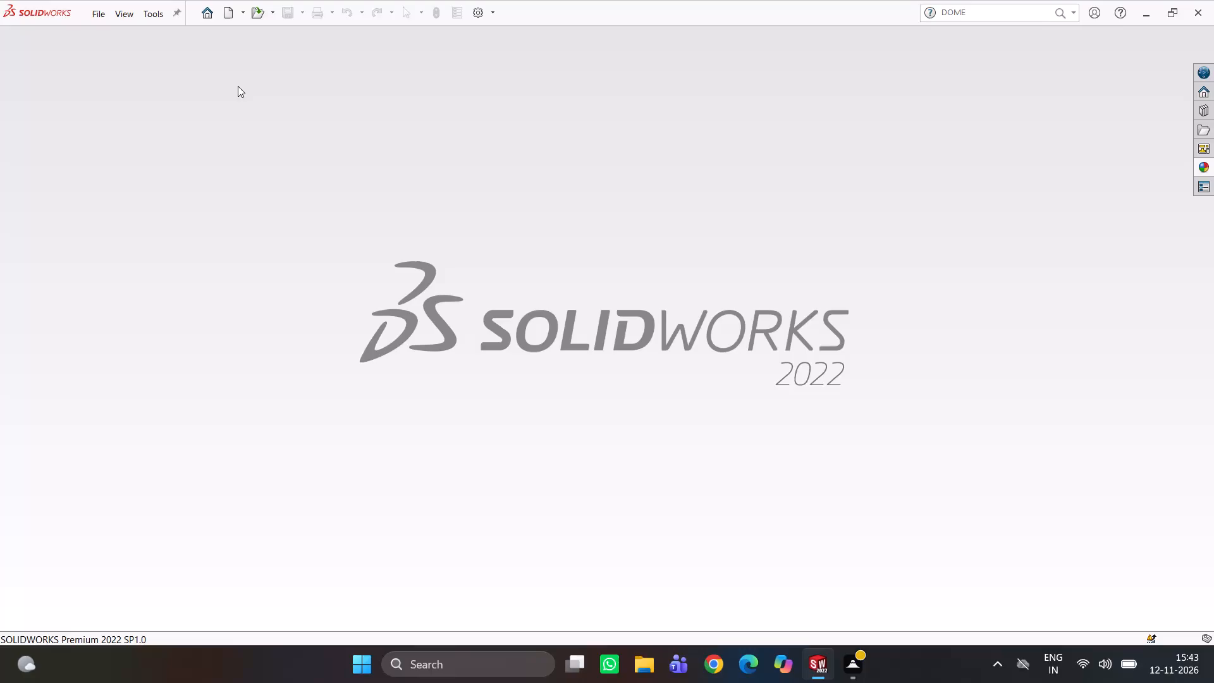
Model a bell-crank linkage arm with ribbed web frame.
Create a new Part document.
left_click(99, 12)
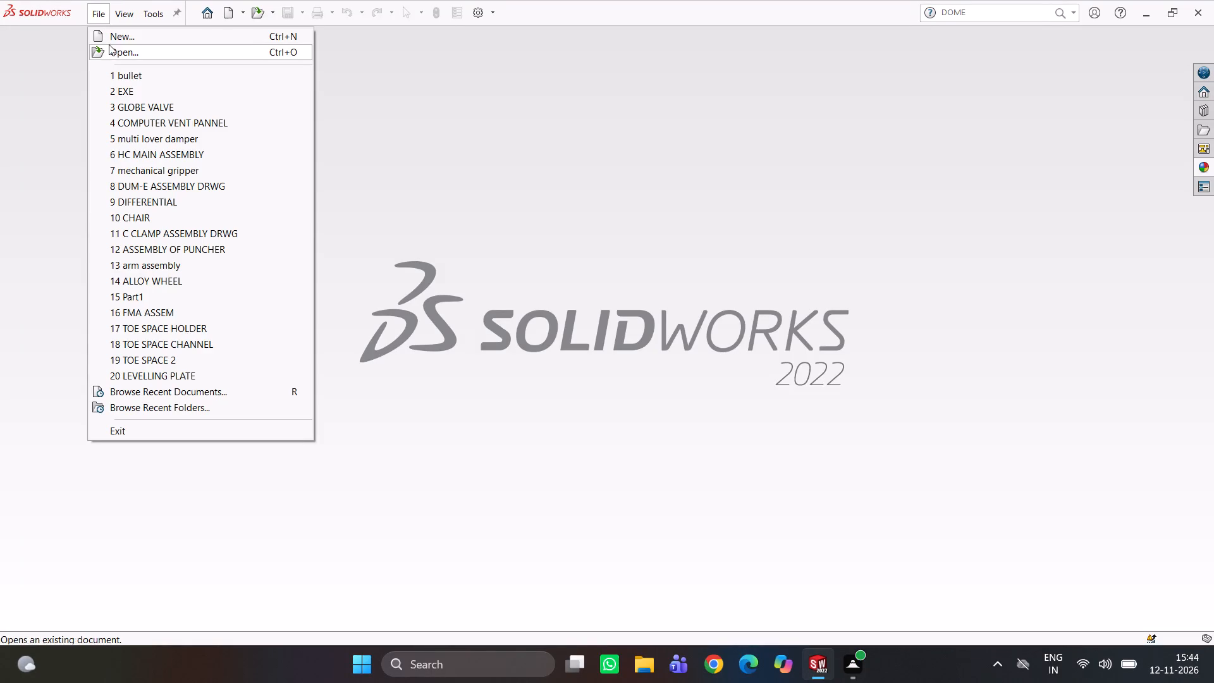
left_click(111, 39)
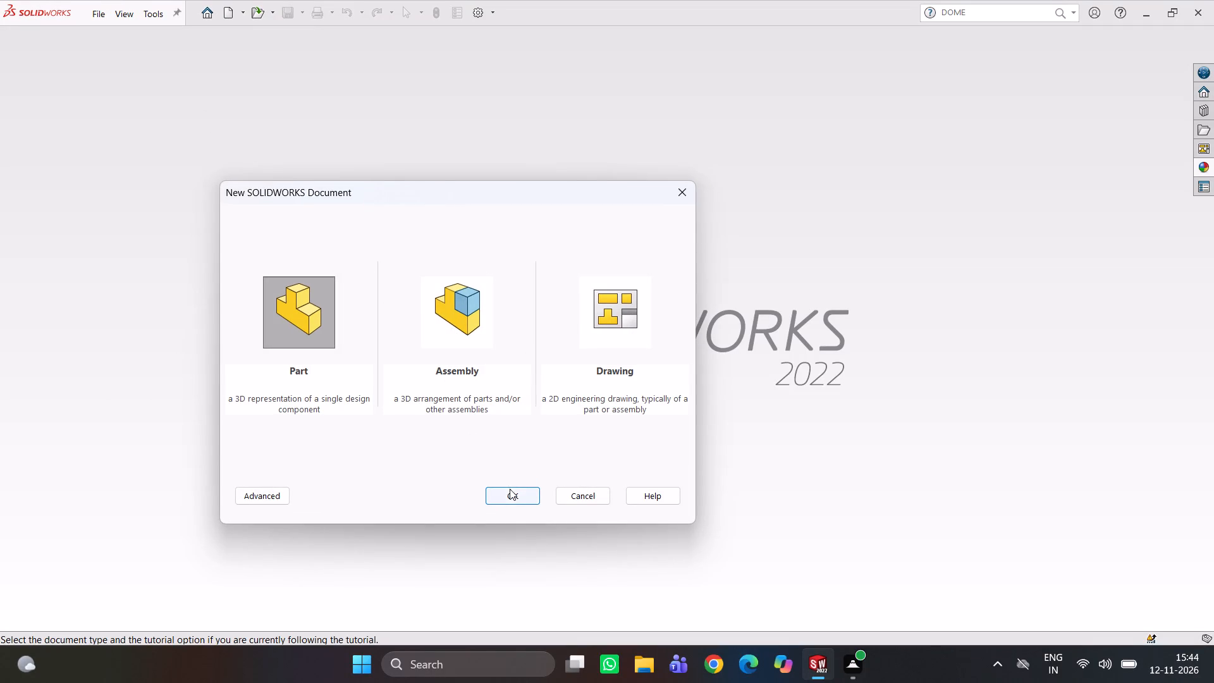
left_click(510, 489)
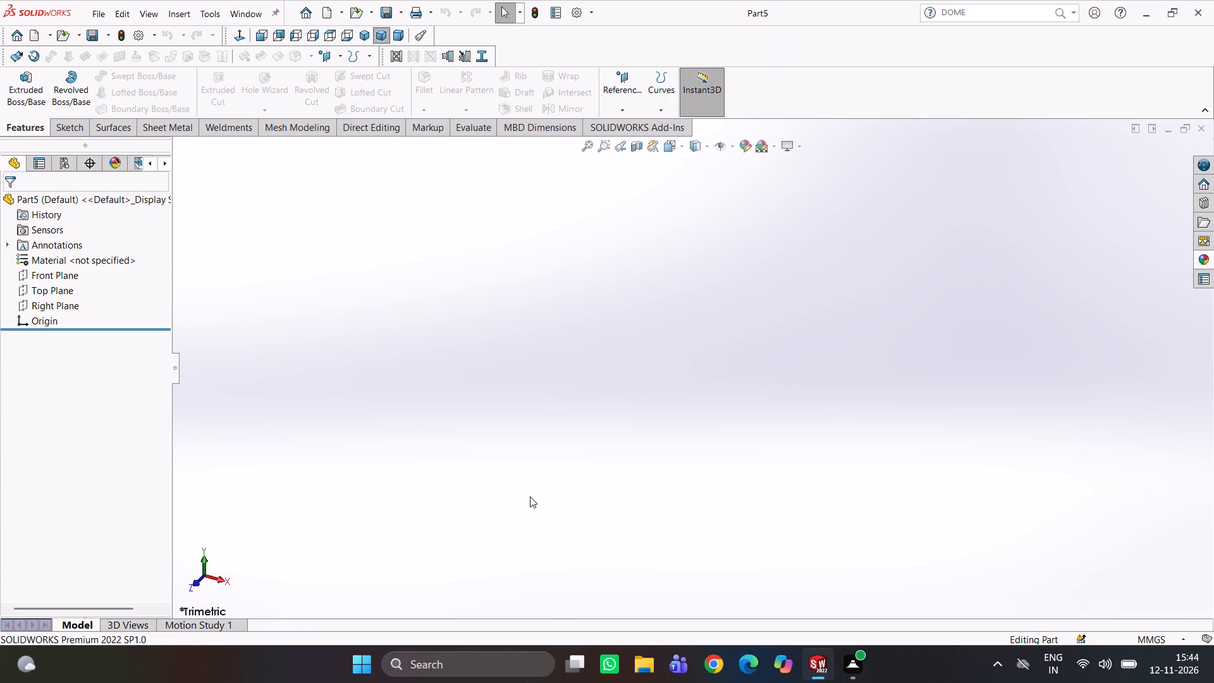
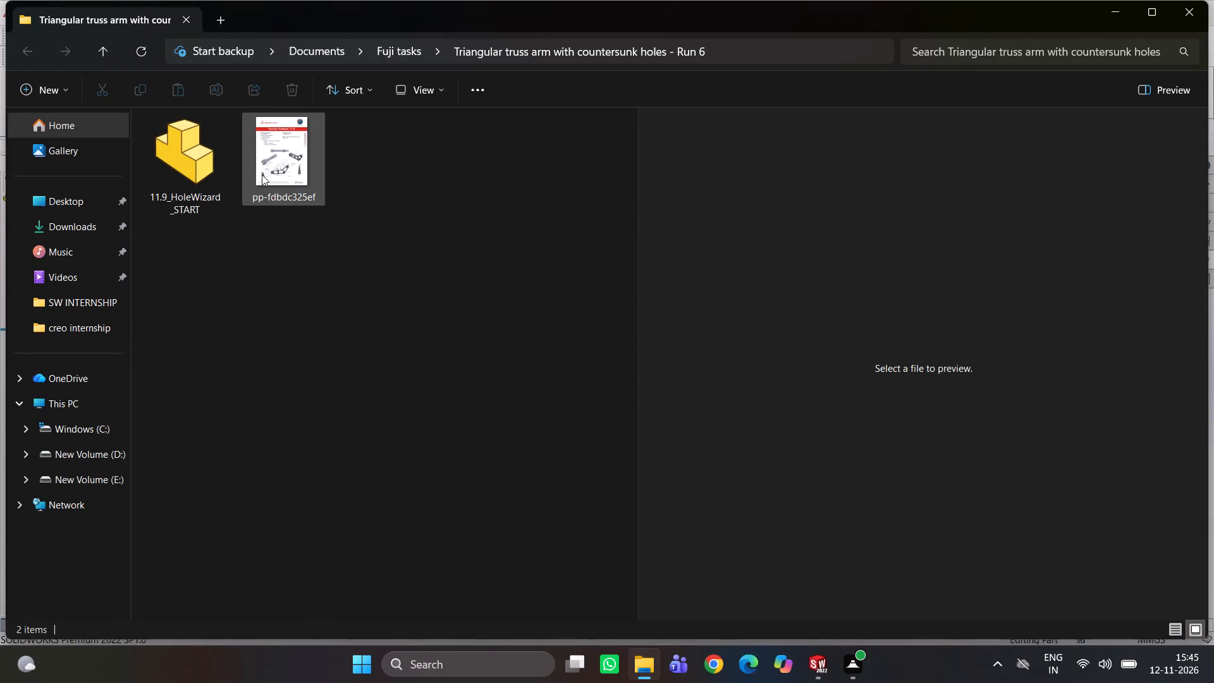
Examine the truss arm's views and dimensions in the Practice Problem 11.9 drawing image in the task folder, and return to SOLIDWORKS.
left_click(262, 175)
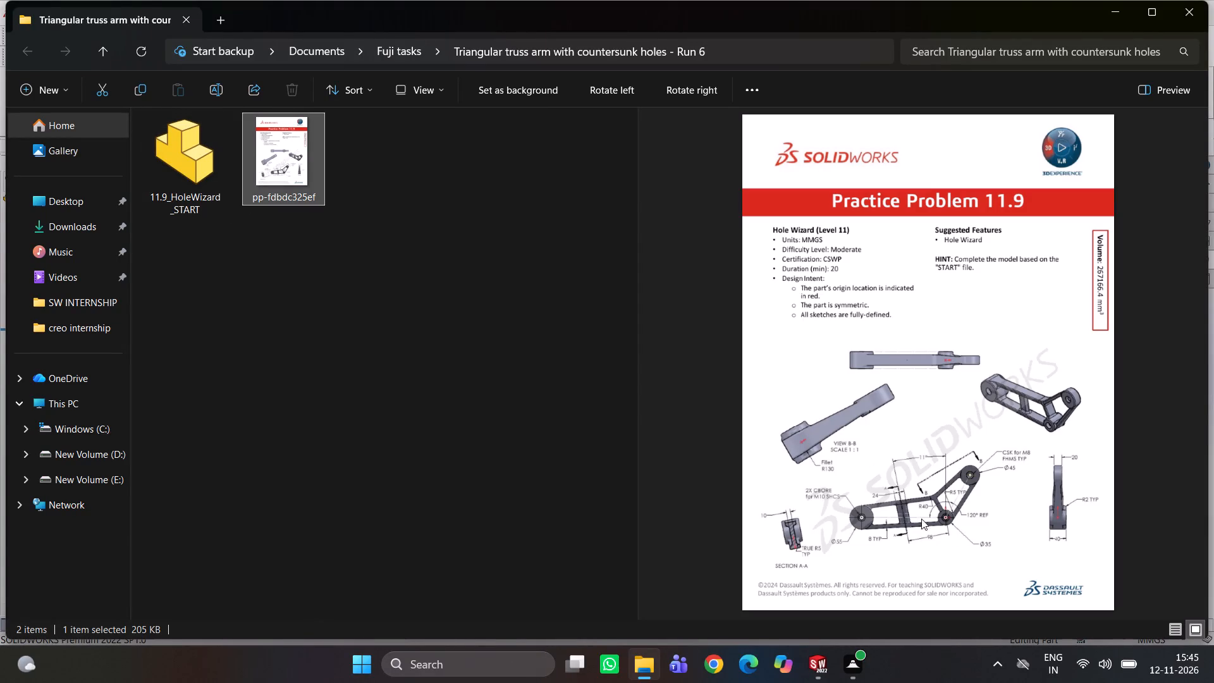
scroll(903, 514, "down", 4)
scroll(929, 366, "down", 3)
left_click(824, 659)
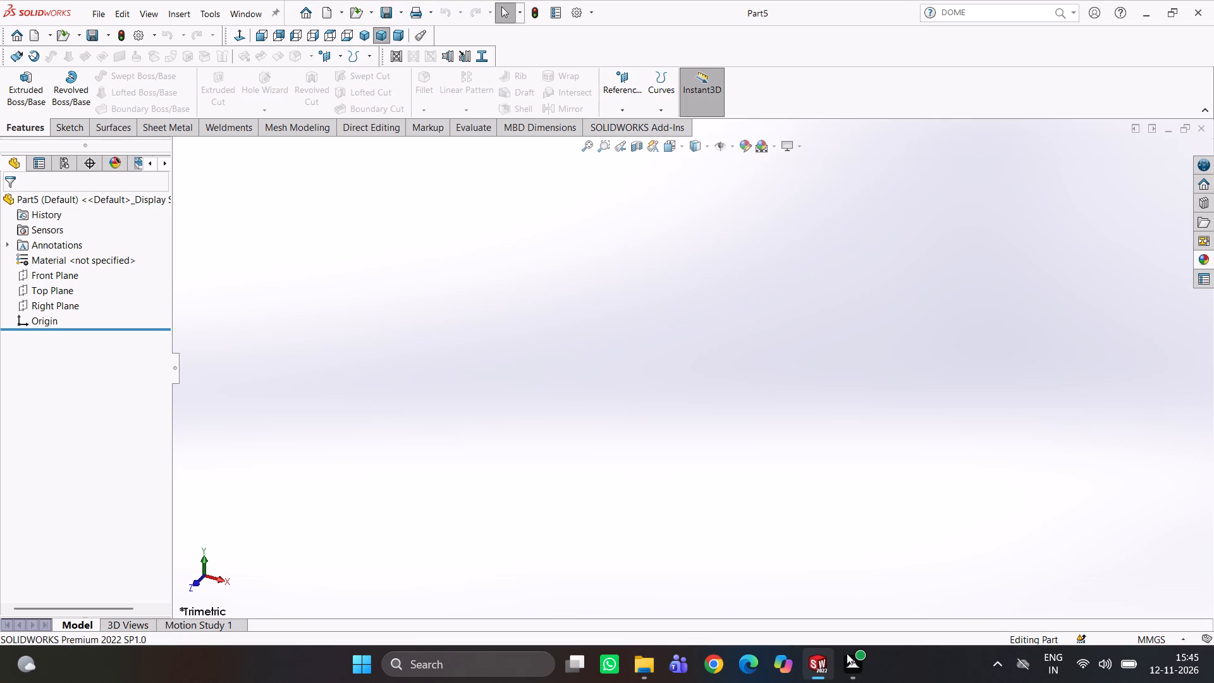
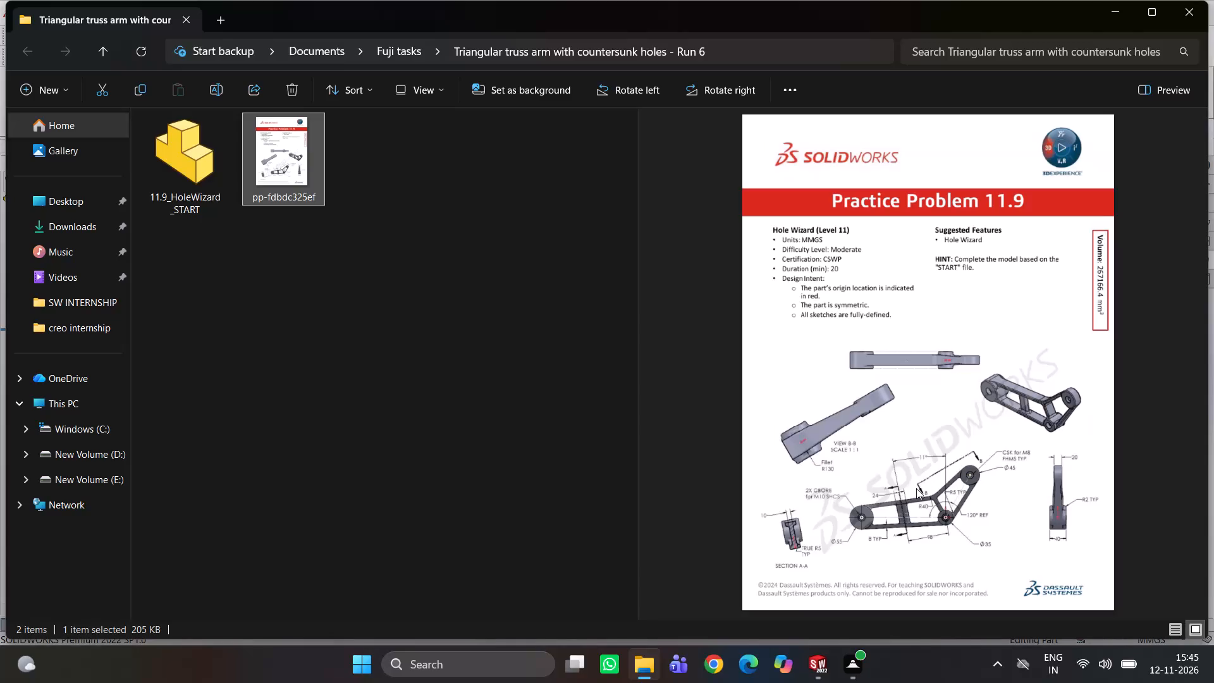
Open the Practice Problem 11.9 drawing image from the task folder in Photos.
middle_click(831, 467)
scroll(843, 480, "down", 8)
scroll(842, 479, "up", 6)
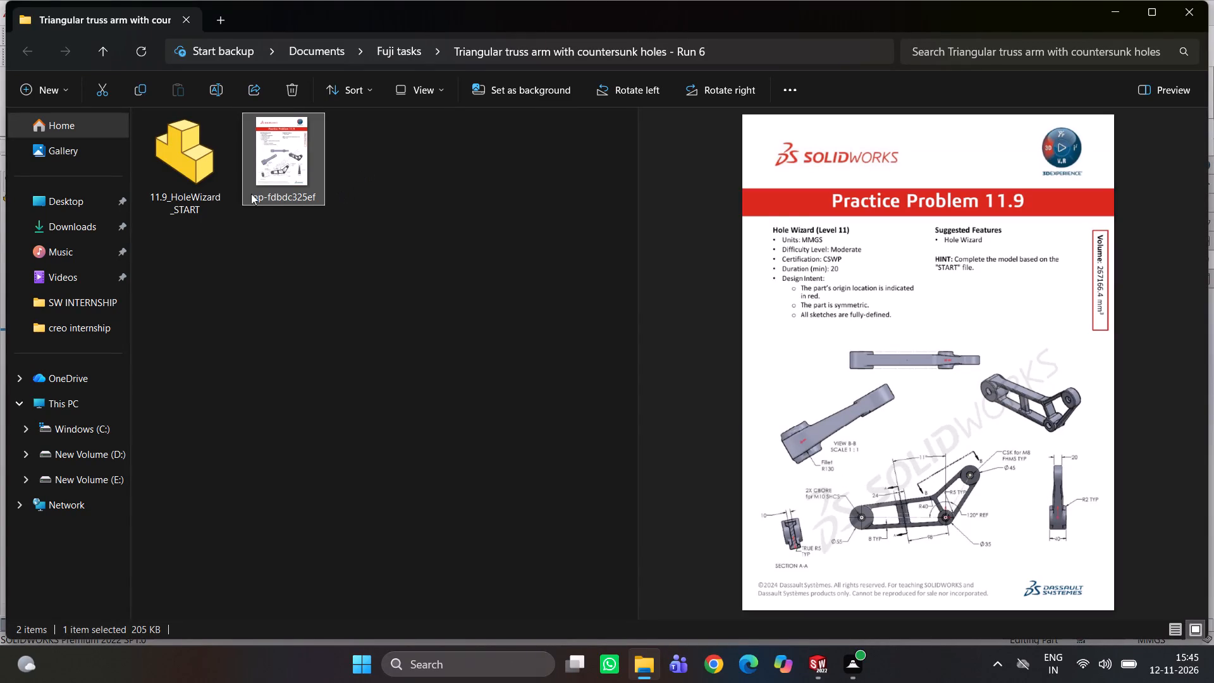
left_click(251, 183)
right_click(289, 165)
left_click(352, 65)
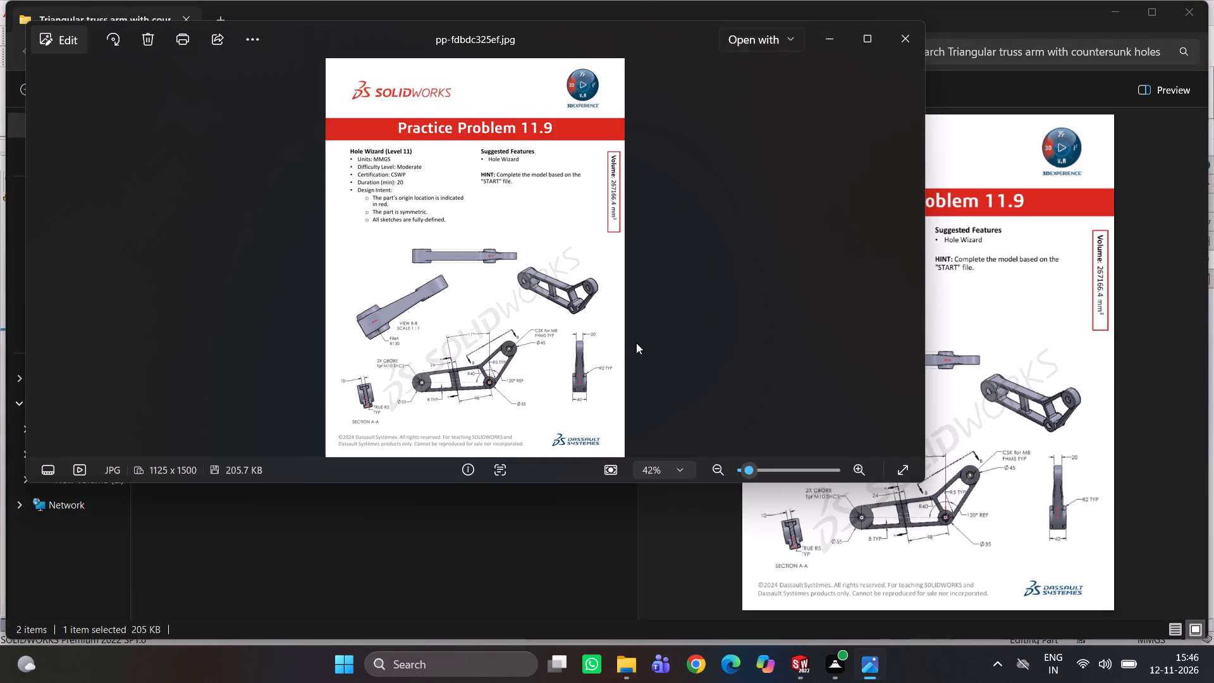
Examine the truss arm's front view, boss diameters, angles and hole callouts up close in the drawing image, and return to SOLIDWORKS.
scroll(560, 348, "down", 4)
scroll(417, 358, "down", 4)
middle_click(461, 303)
left_click(517, 212)
left_click_drag(749, 471, 757, 471)
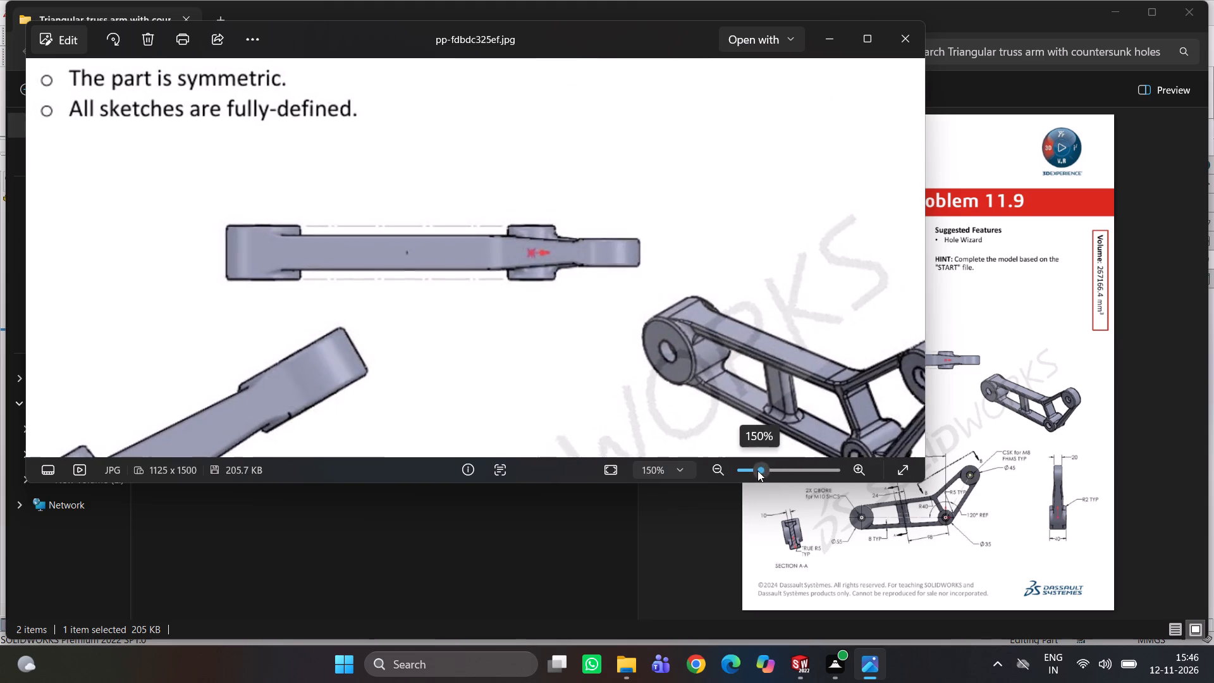
left_click_drag(757, 471, 755, 474)
scroll(563, 383, "down", 2)
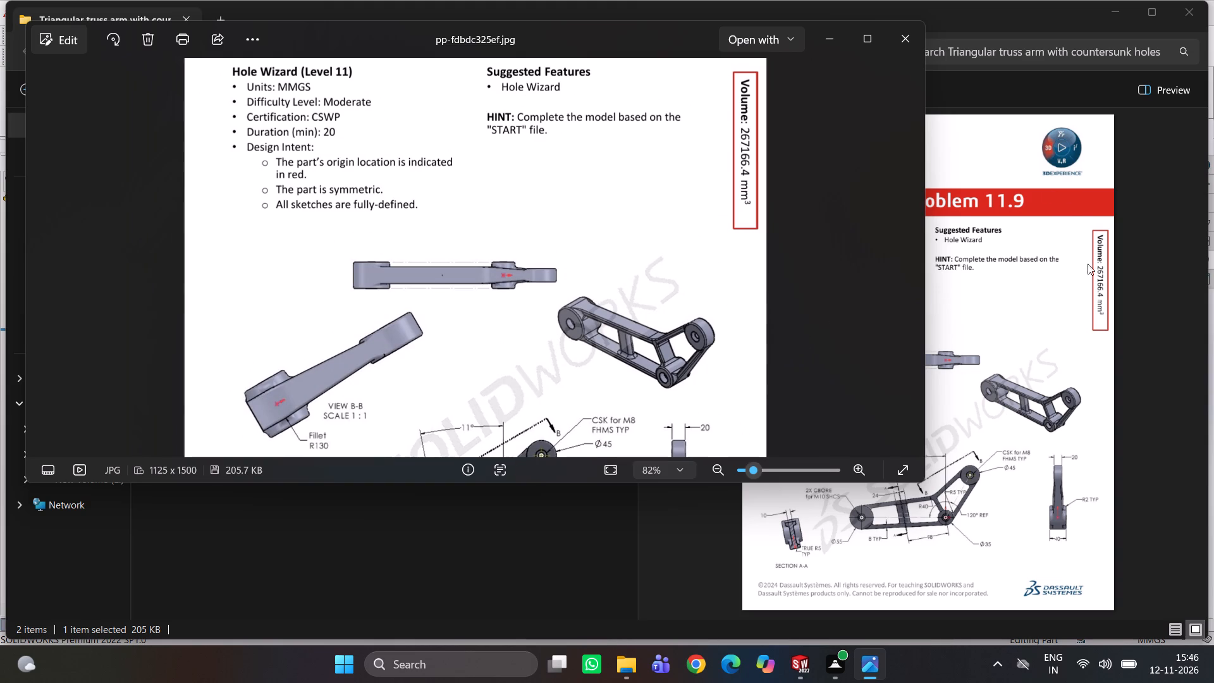
left_click(766, 467)
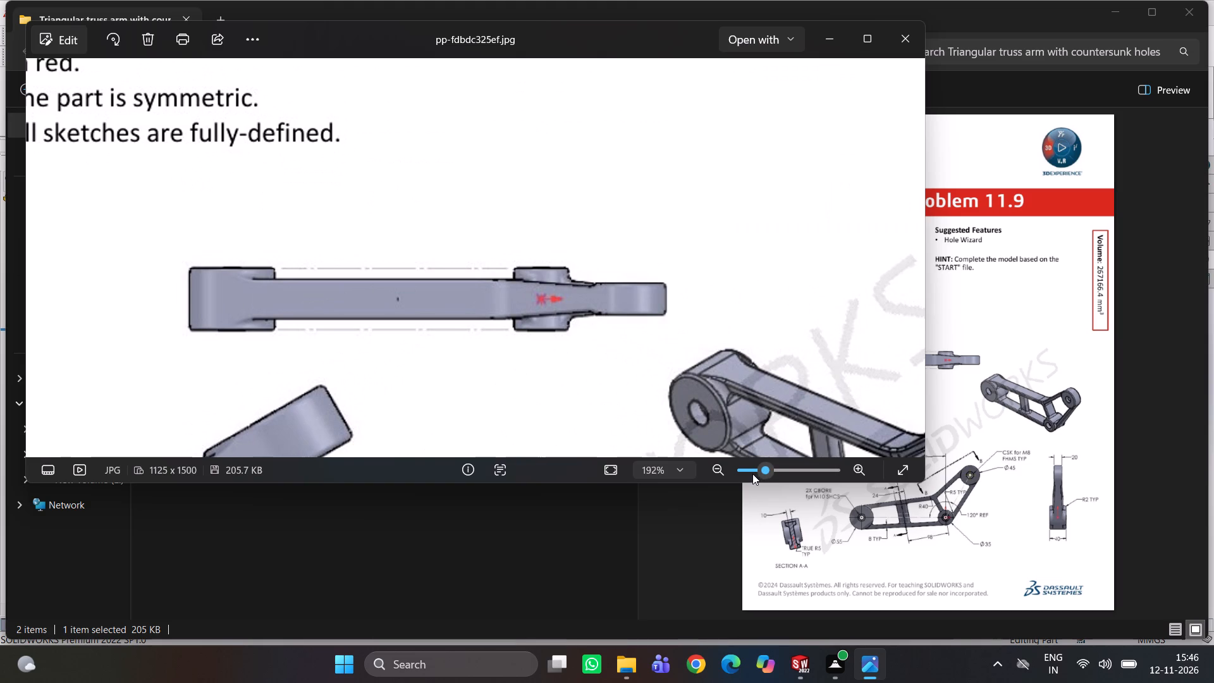
left_click(752, 474)
scroll(642, 423, "down", 2)
scroll(639, 423, "up", 5)
scroll(635, 422, "down", 4)
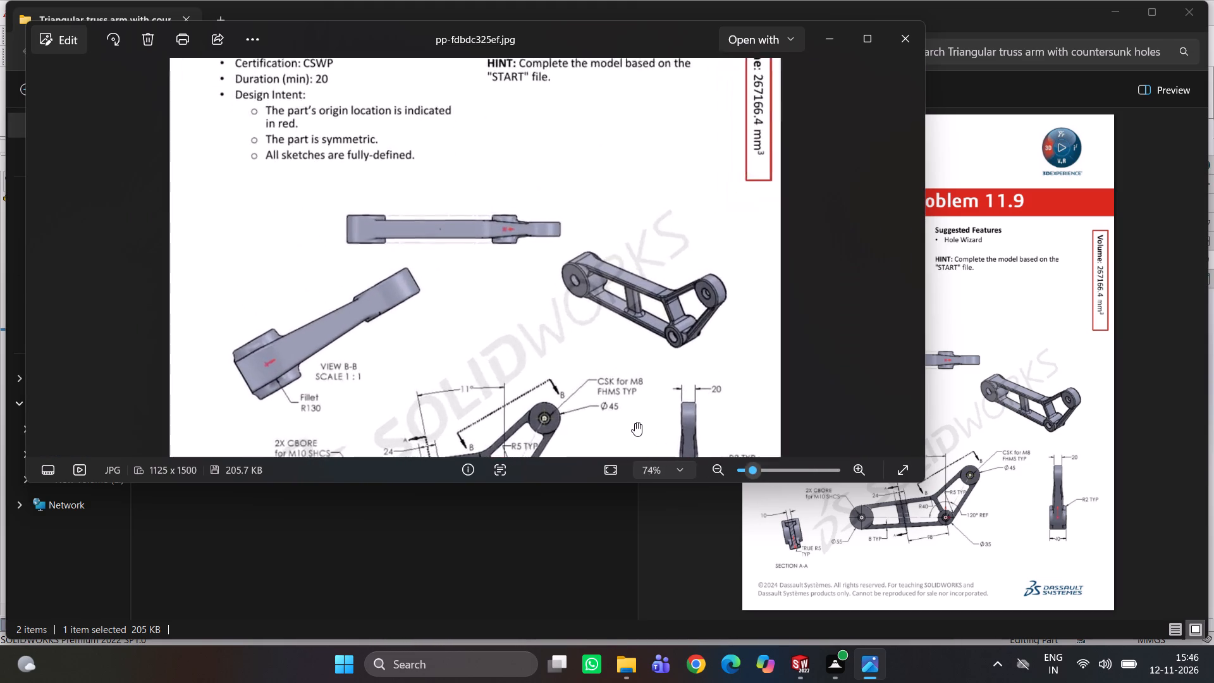
scroll(635, 422, "down", 1)
scroll(635, 422, "up", 6)
scroll(629, 422, "down", 1)
scroll(629, 422, "up", 5)
scroll(628, 422, "down", 10)
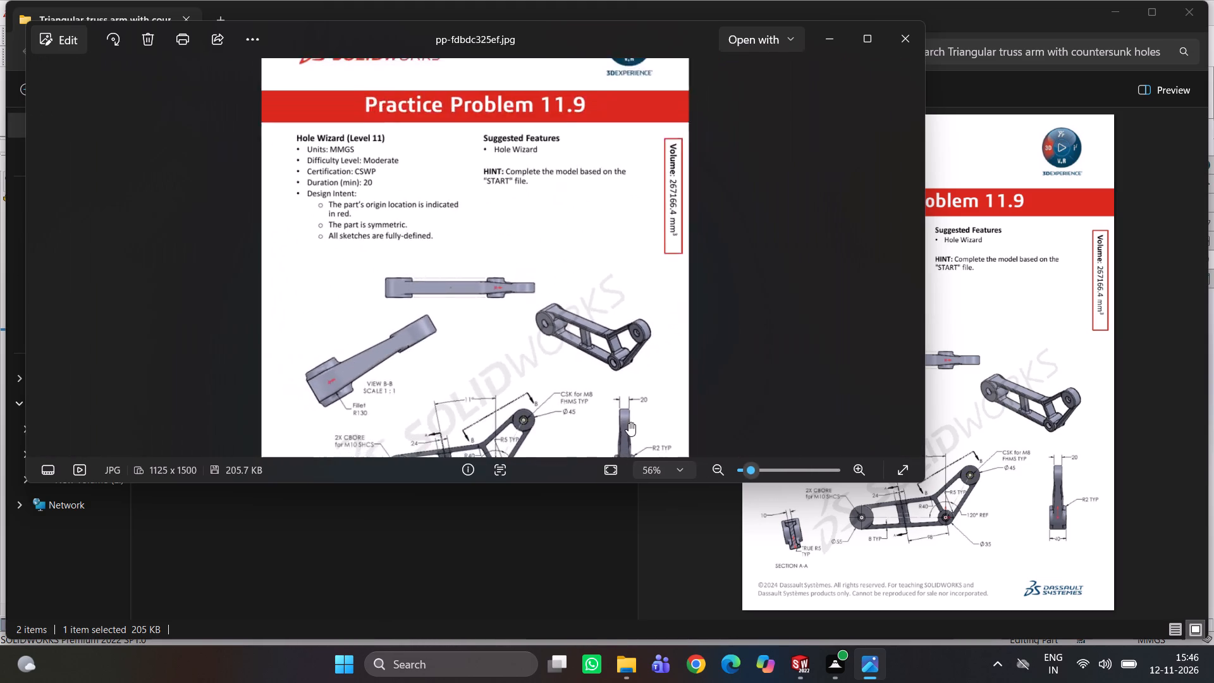
scroll(628, 422, "down", 6)
scroll(521, 398, "down", 10)
scroll(501, 412, "up", 5)
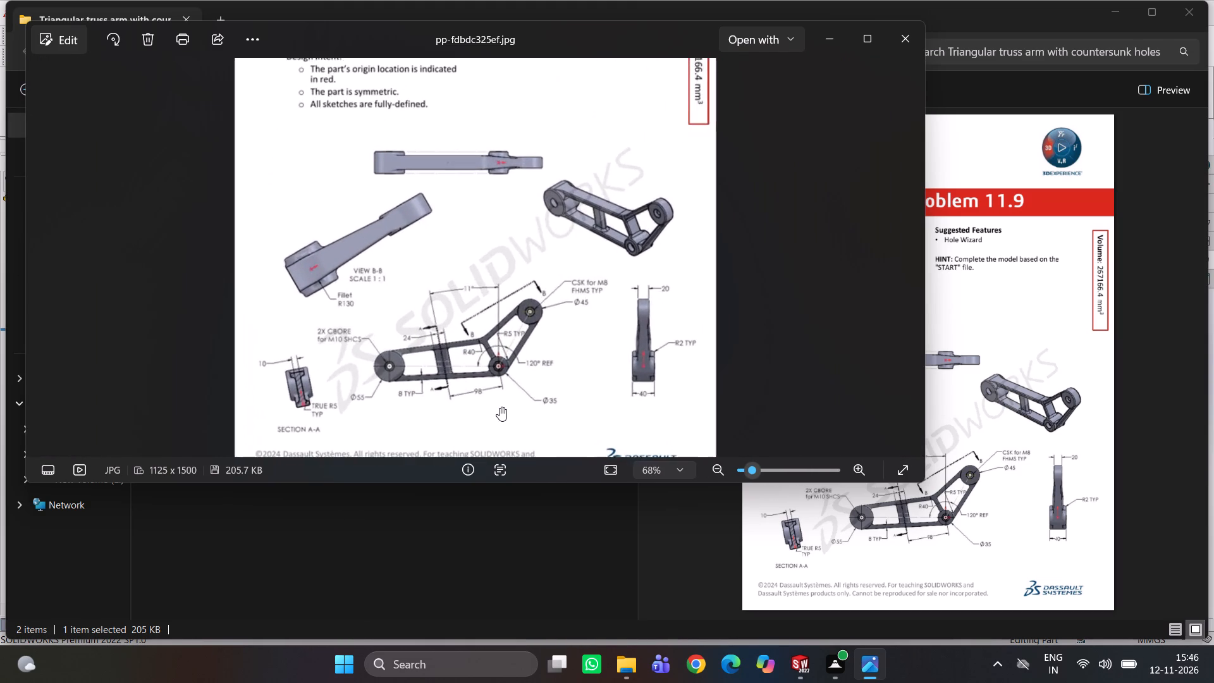
scroll(500, 407, "up", 2)
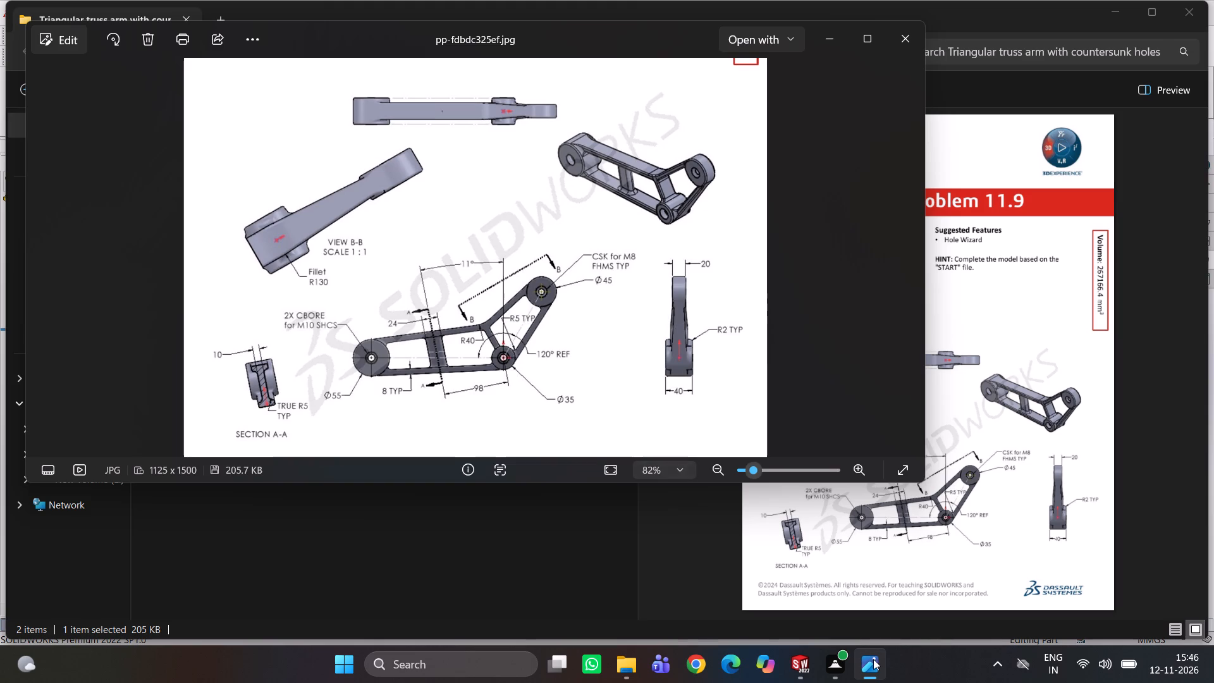
left_click(800, 662)
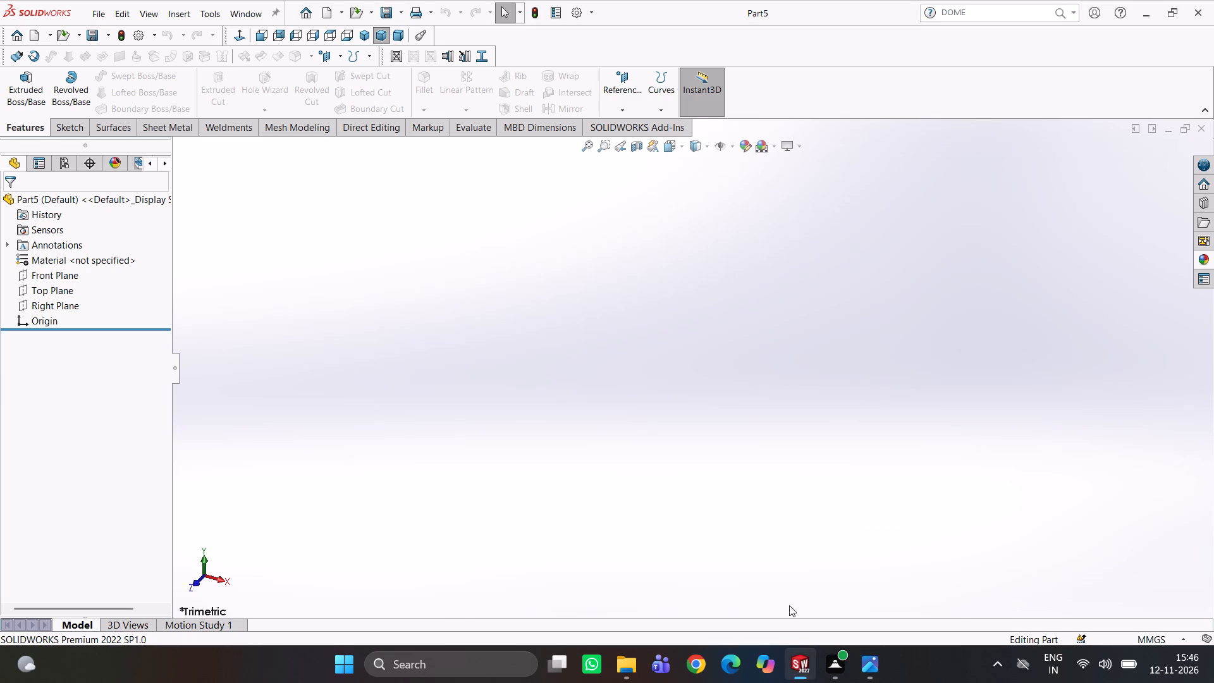
left_click(874, 667)
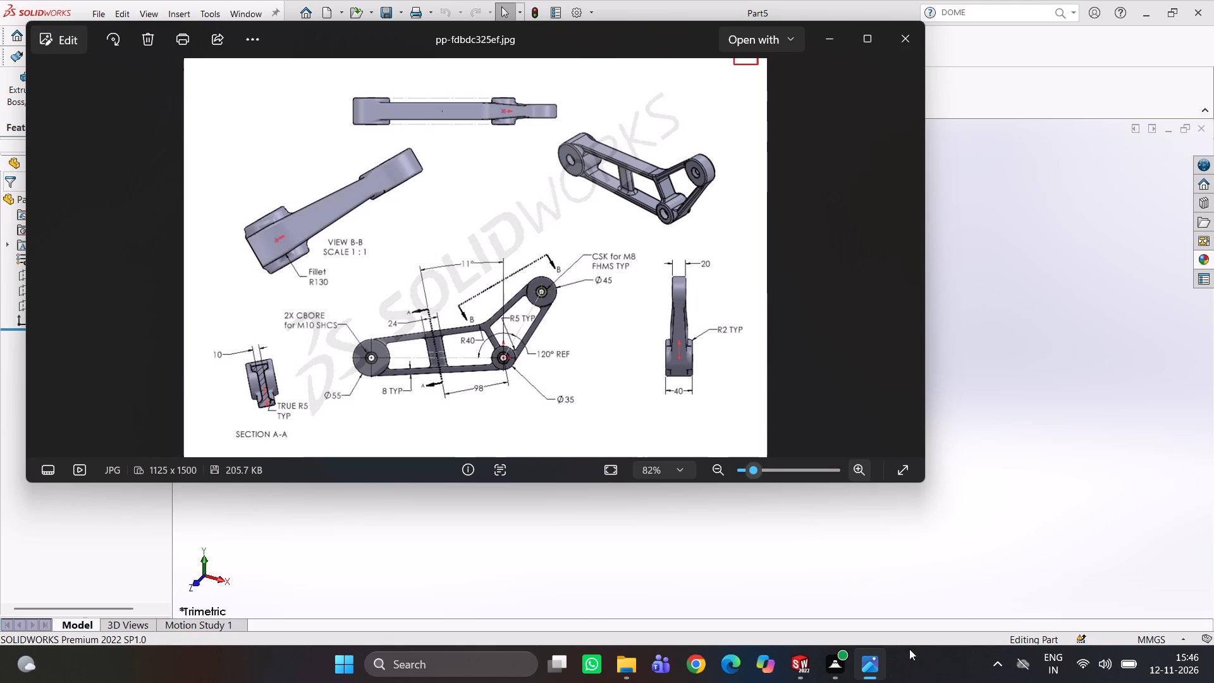
left_click(810, 660)
Start a sketch on the Front Plane with a horizontal construction line running about 108 mm to the left of the origin.
left_click(77, 274)
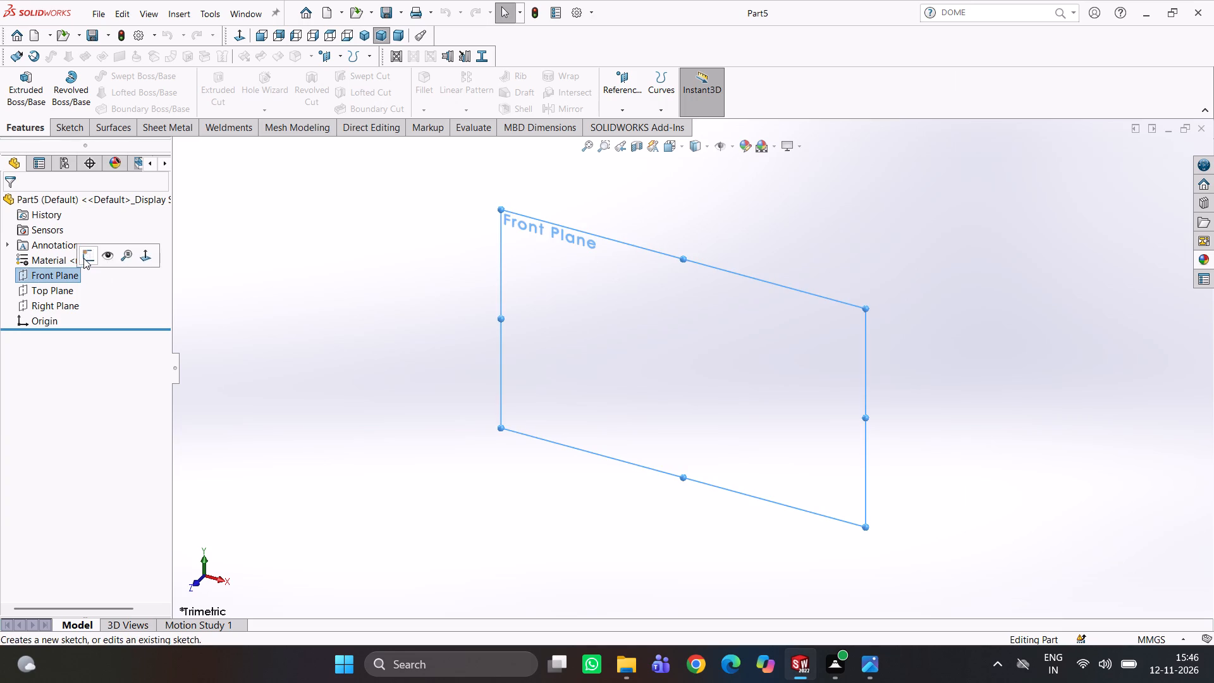
left_click(83, 258)
right_click_drag(728, 352, 545, 360)
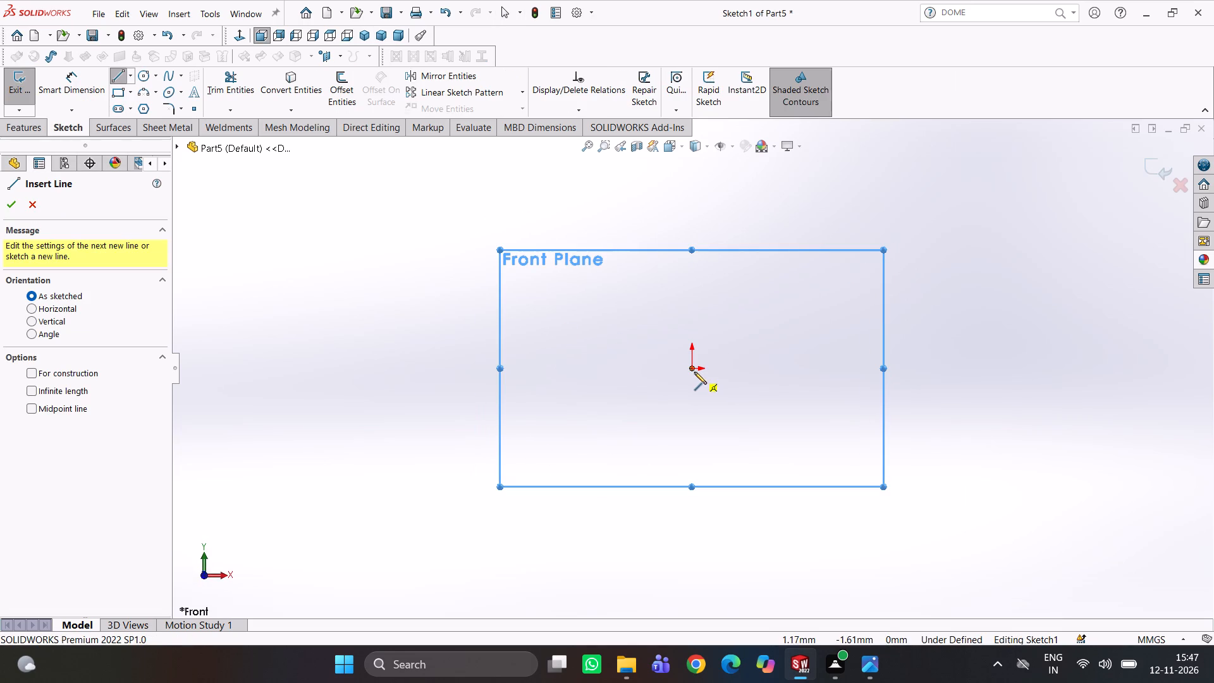
left_click(694, 372)
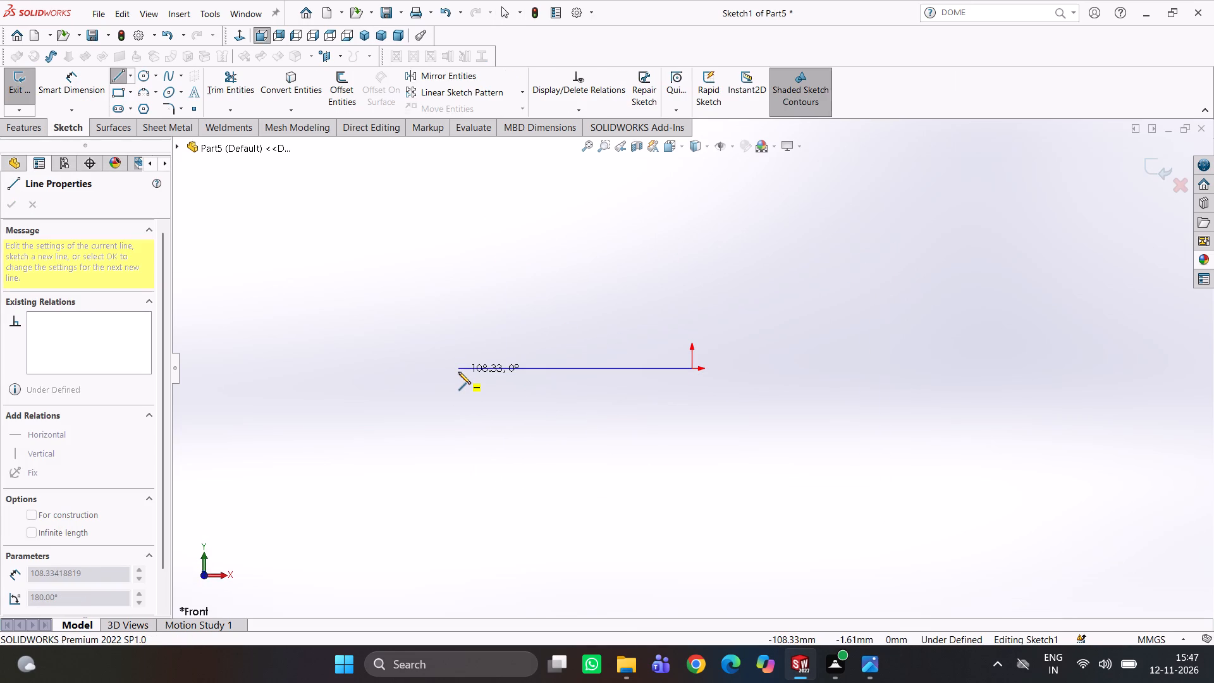
left_click(458, 372)
right_click(526, 314)
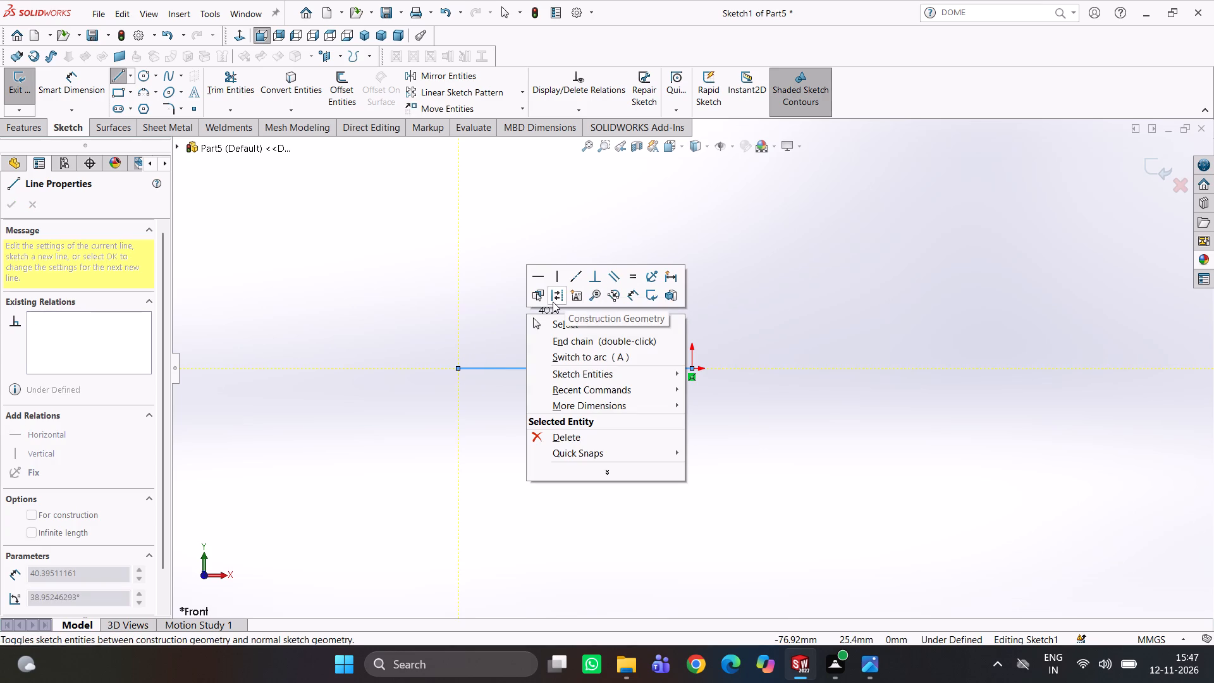
left_click(553, 302)
left_click(548, 431)
Sketch three circles: radius about 14 mm at the construction line's free end, 13 mm at the origin, and 7 mm up and right of it.
right_click_drag(568, 282, 567, 282)
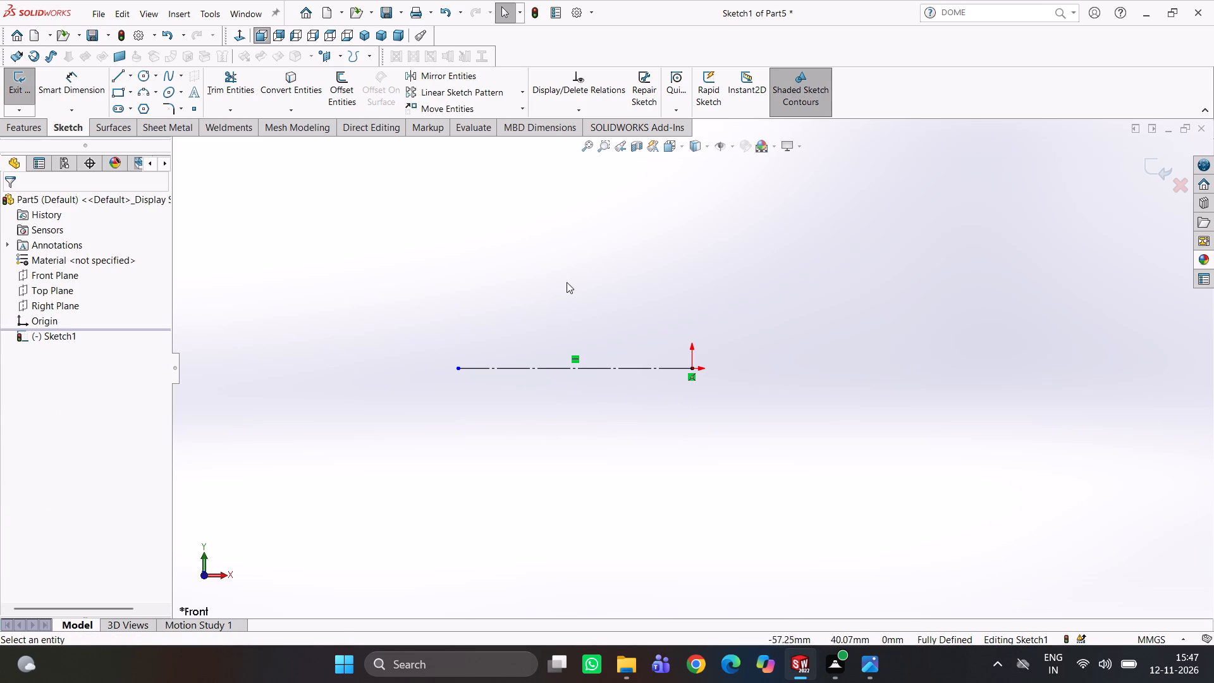
right_click_drag(567, 282, 691, 267)
left_click(458, 369)
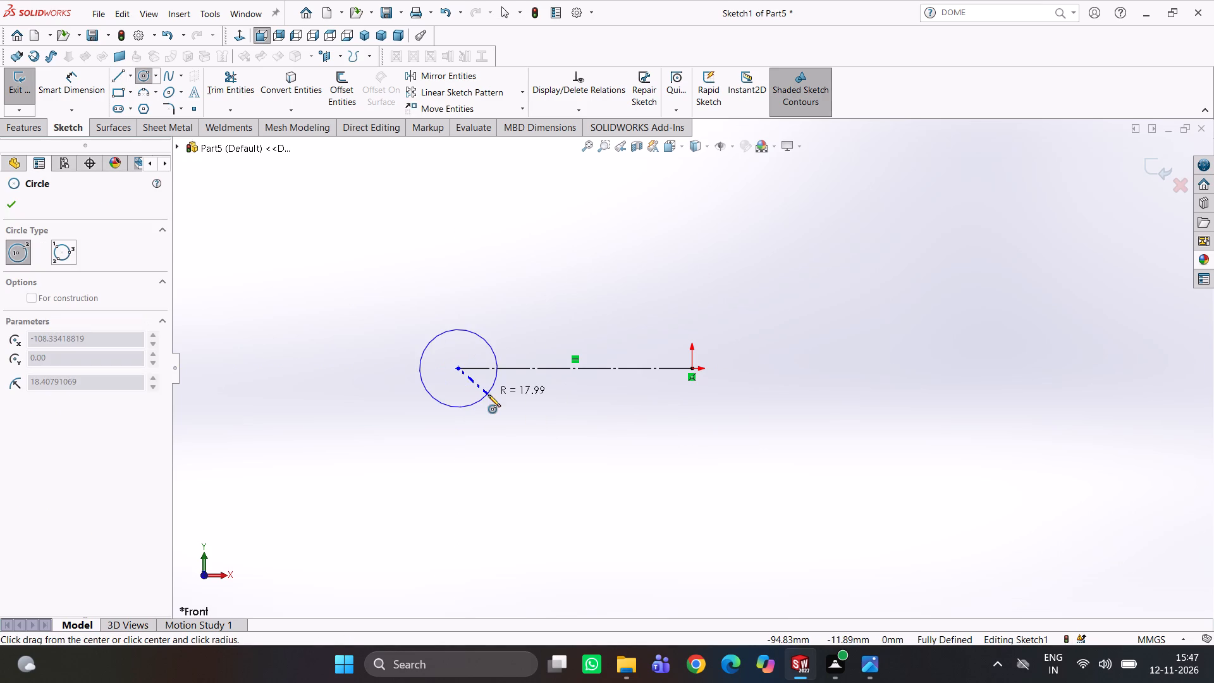
left_click(482, 388)
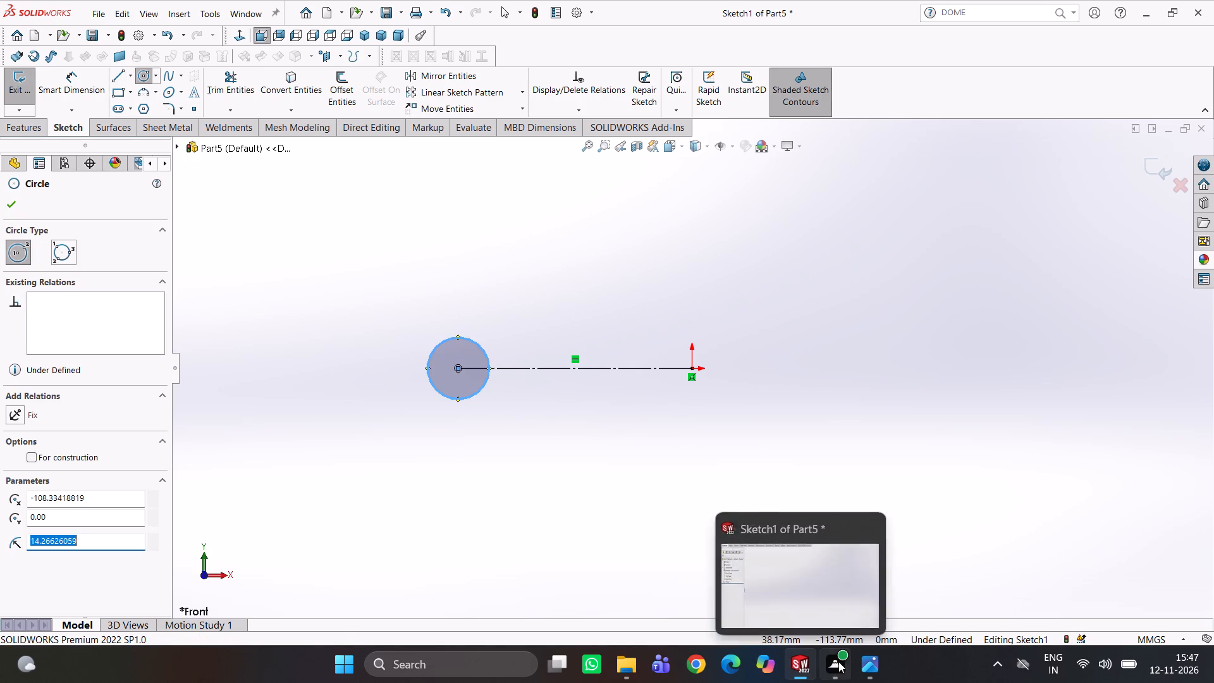
left_click(878, 663)
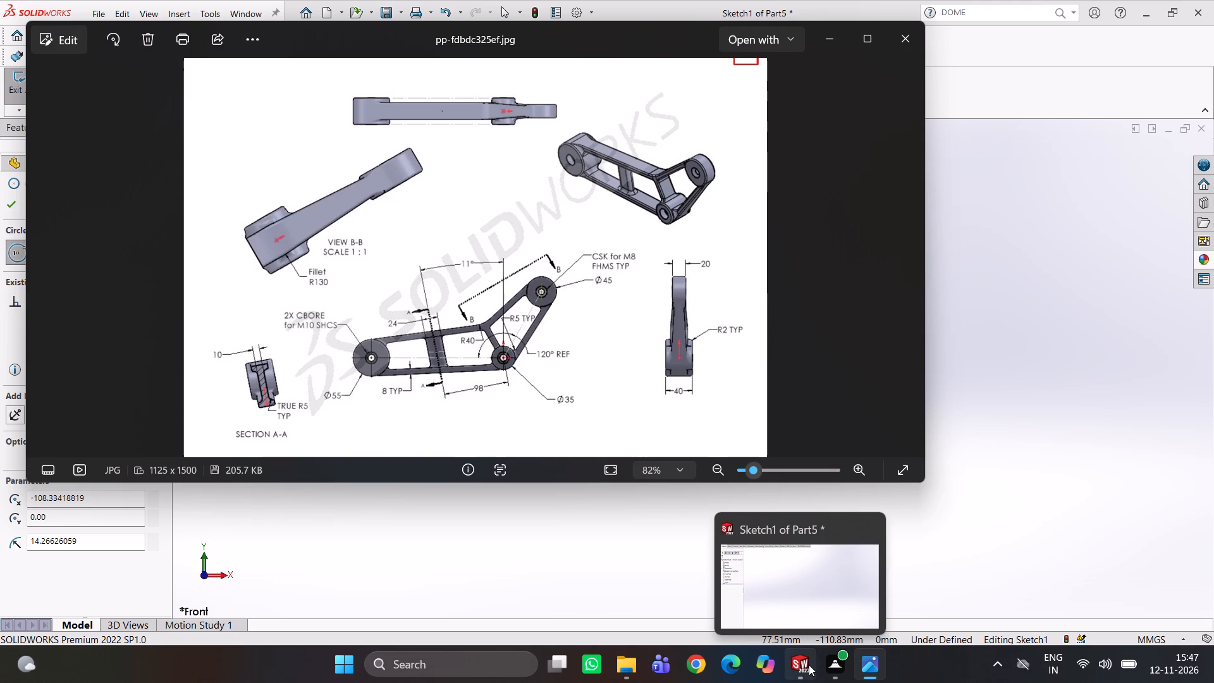
left_click(809, 665)
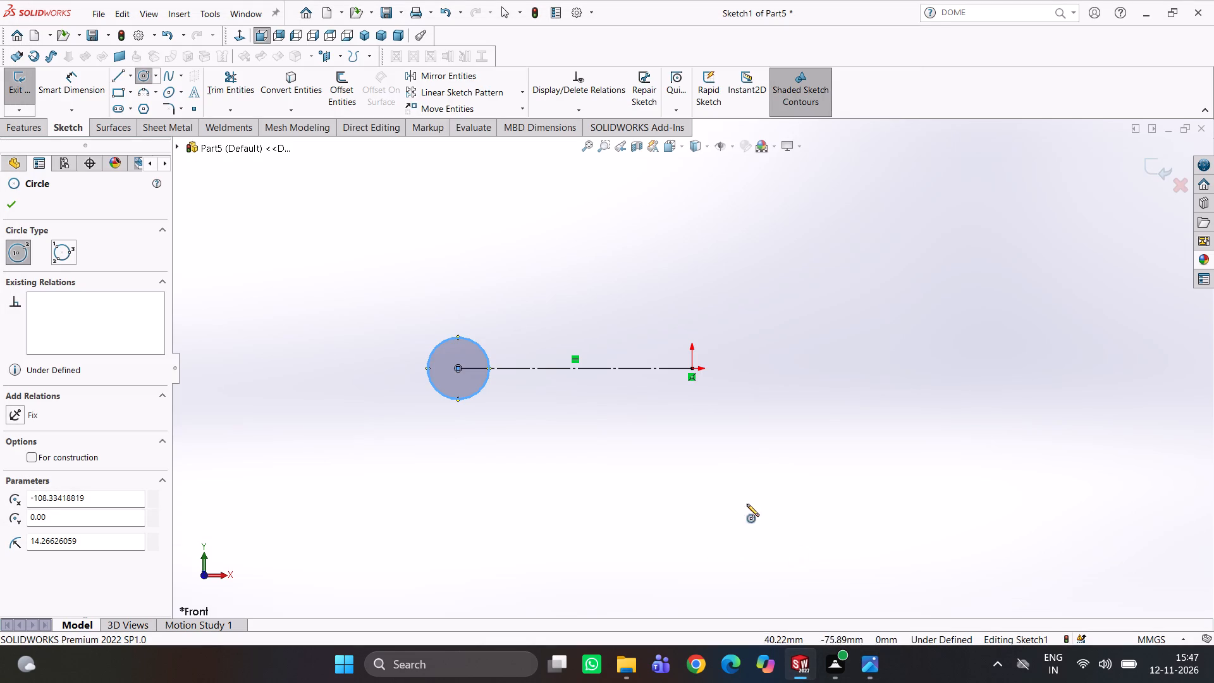
left_click(692, 369)
left_click(709, 390)
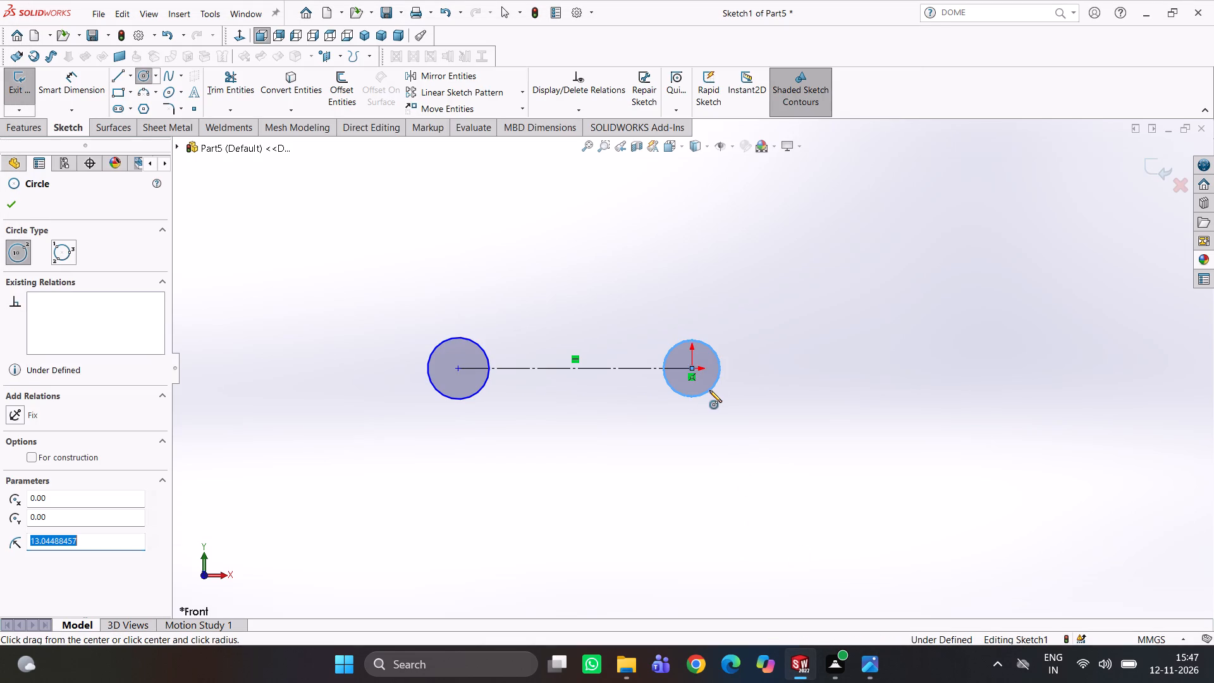
left_click(802, 207)
left_click(811, 218)
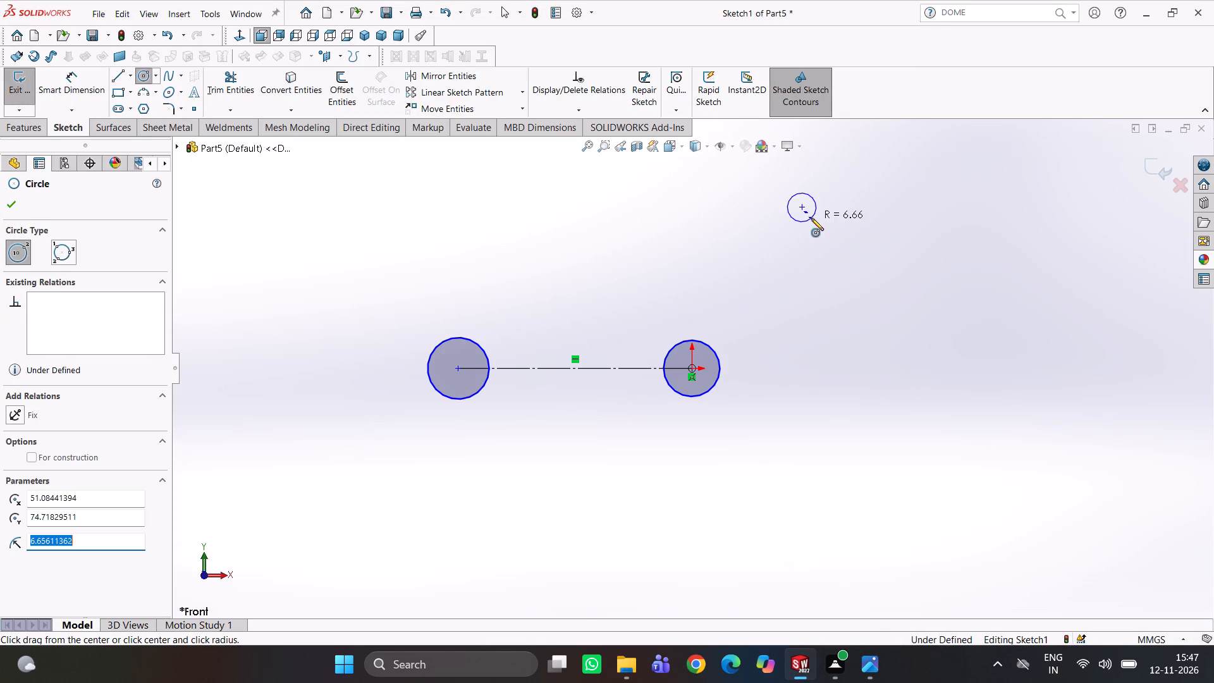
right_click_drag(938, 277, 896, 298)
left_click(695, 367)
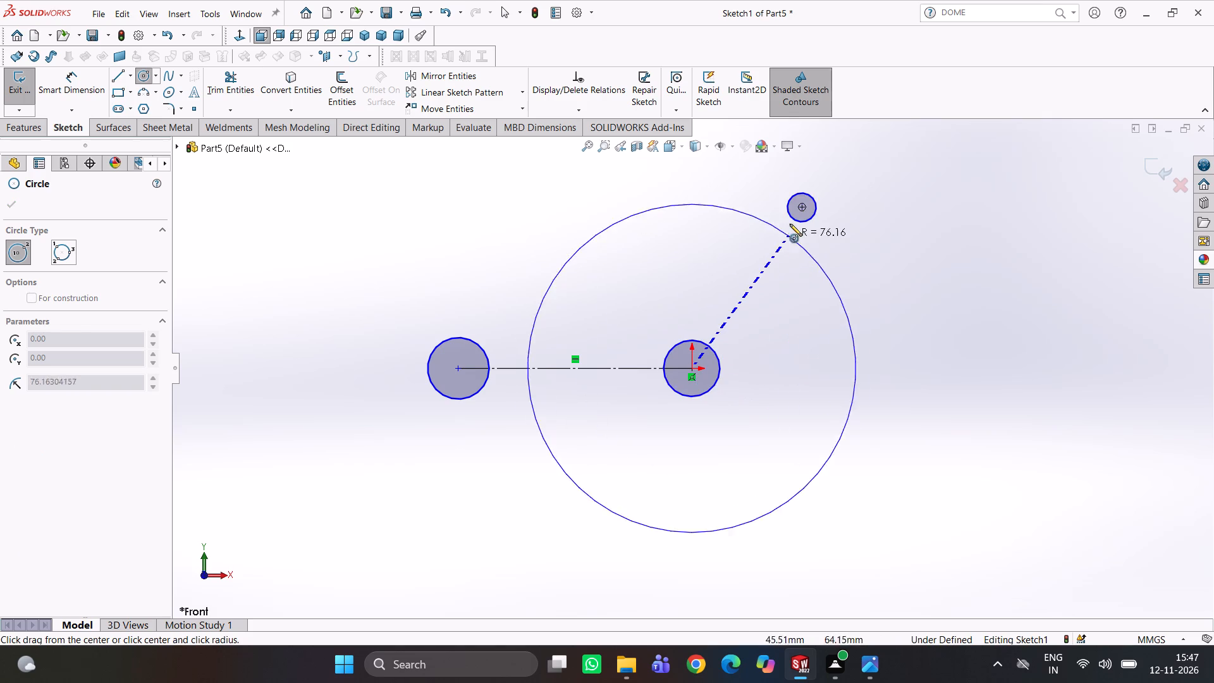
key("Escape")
Draw an inclined construction line from the origin to the centre of the small upper circle.
right_click_drag(948, 321, 816, 340)
left_click(692, 368)
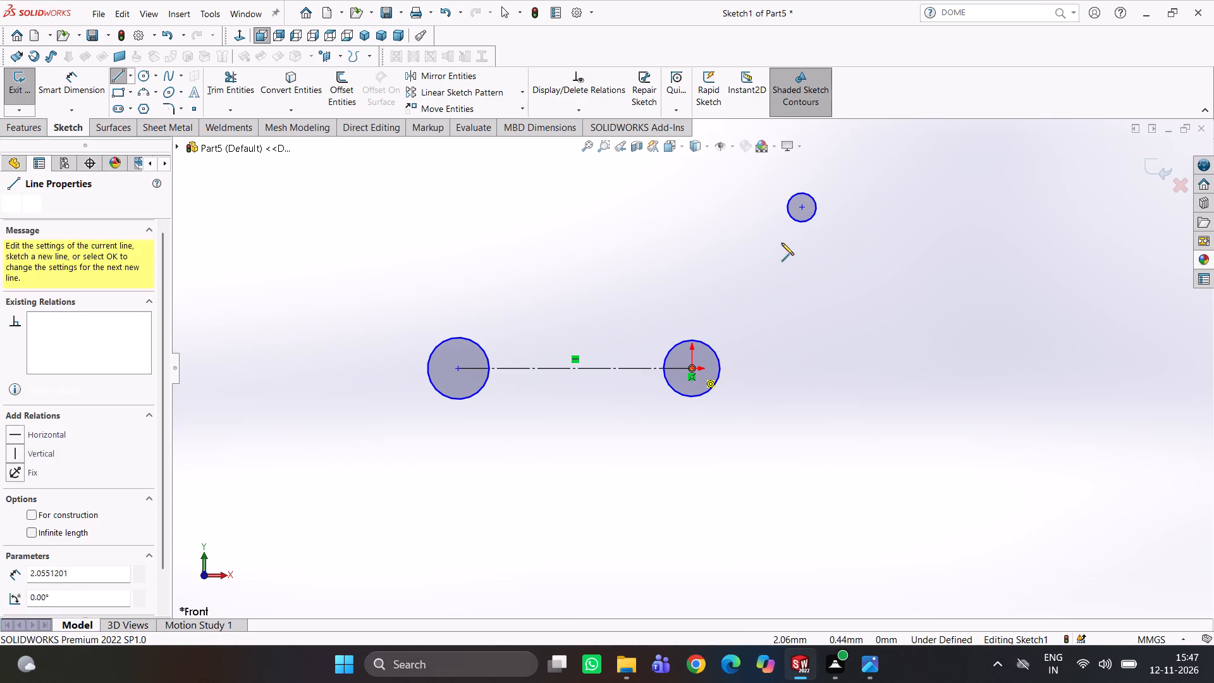
left_click(801, 209)
right_click(889, 242)
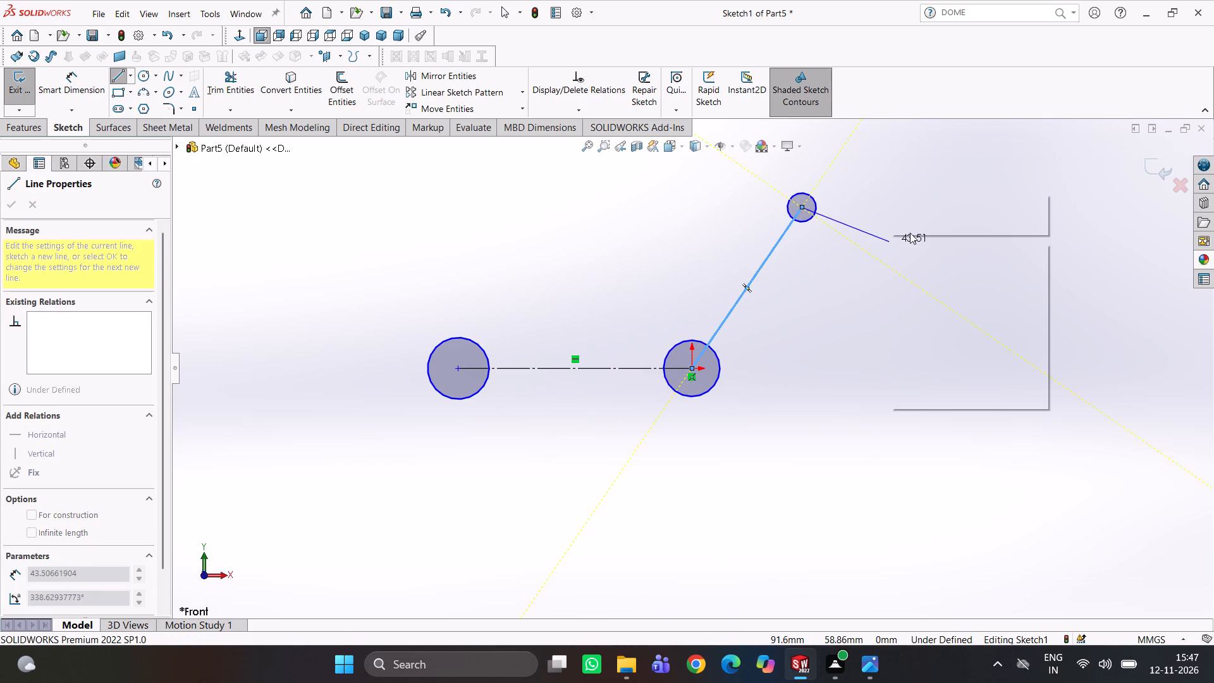
left_click(919, 226)
Dimension the angle between the horizontal and inclined construction lines as 120 degrees.
right_click_drag(967, 479, 956, 347)
left_click(649, 371)
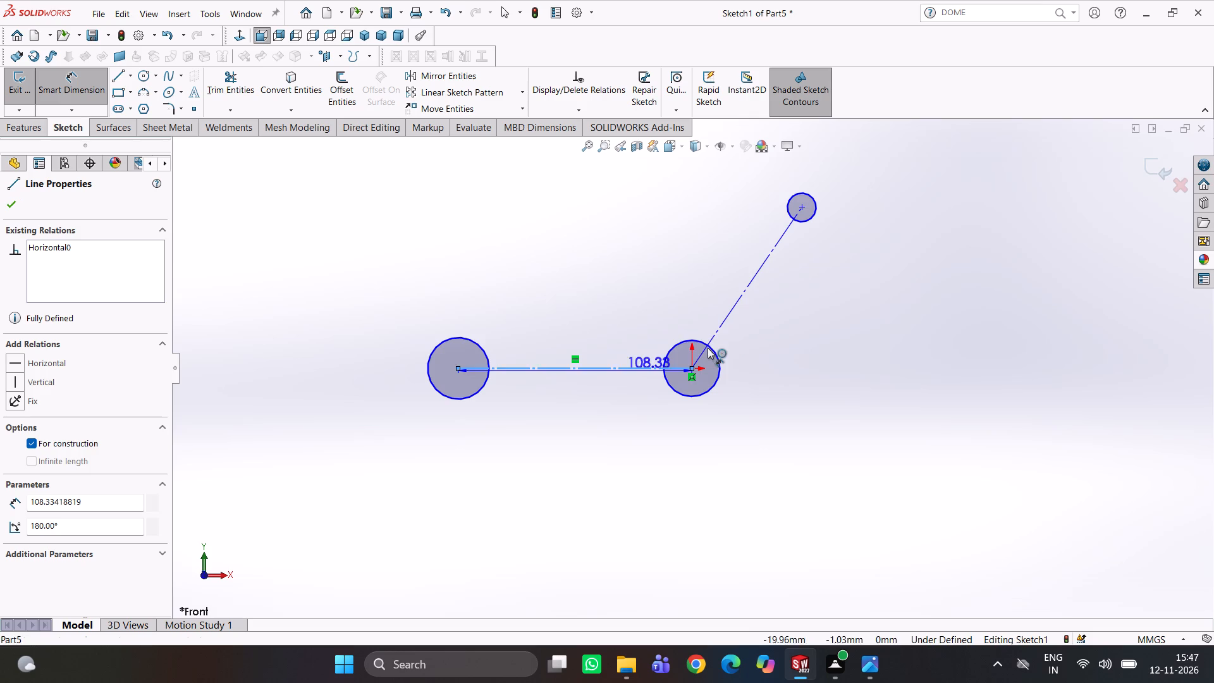
left_click(722, 319)
left_click(697, 304)
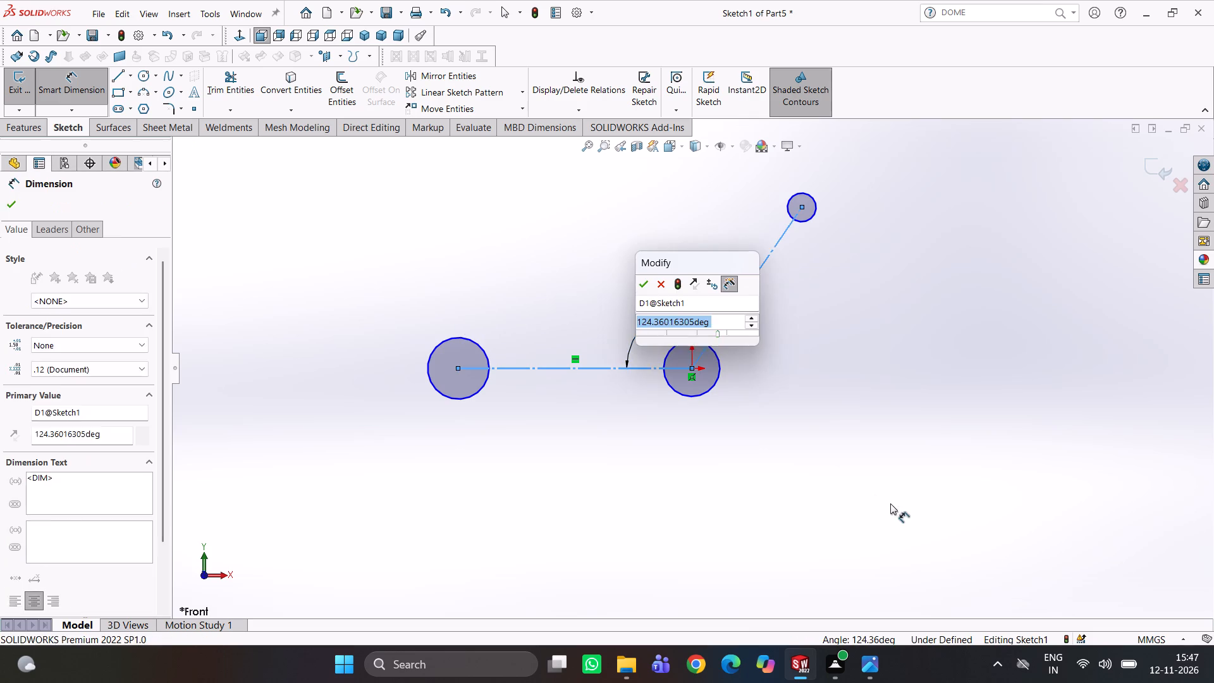
type("120")
key("Return")
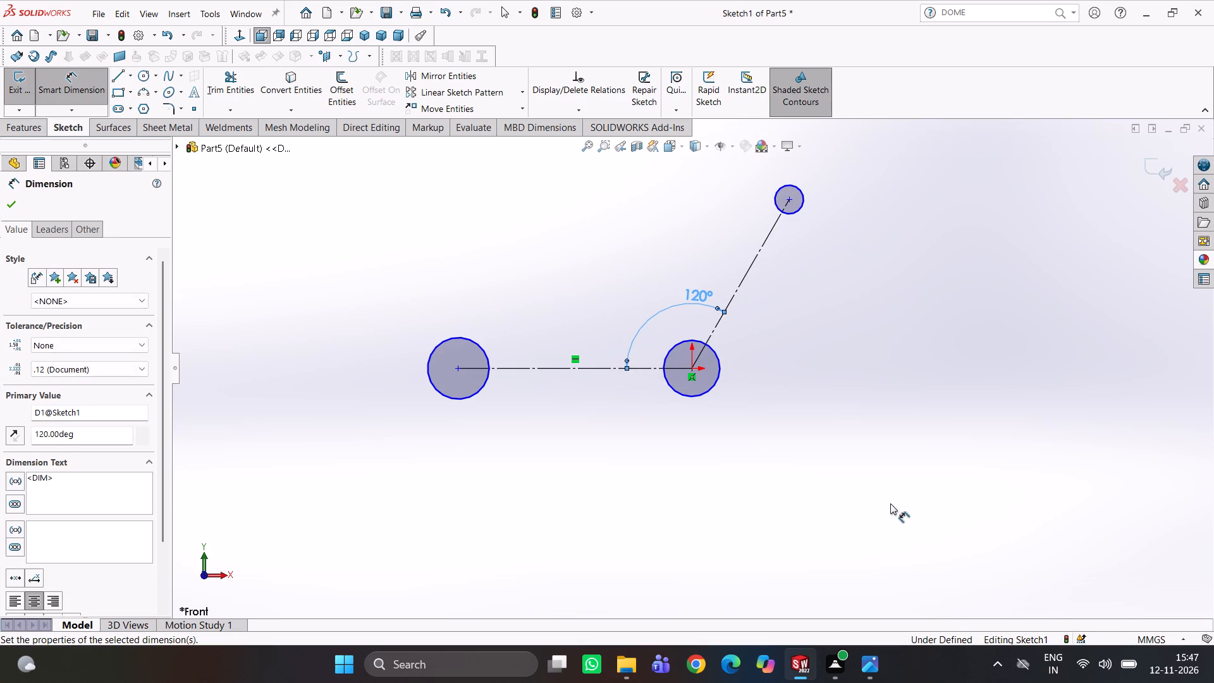
left_click(805, 460)
Dimension the diameter of the circle at the horizontal line's free end as 55 mm and the origin circle as 35 mm.
right_click_drag(472, 476, 459, 318)
right_click_drag(518, 307, 505, 209)
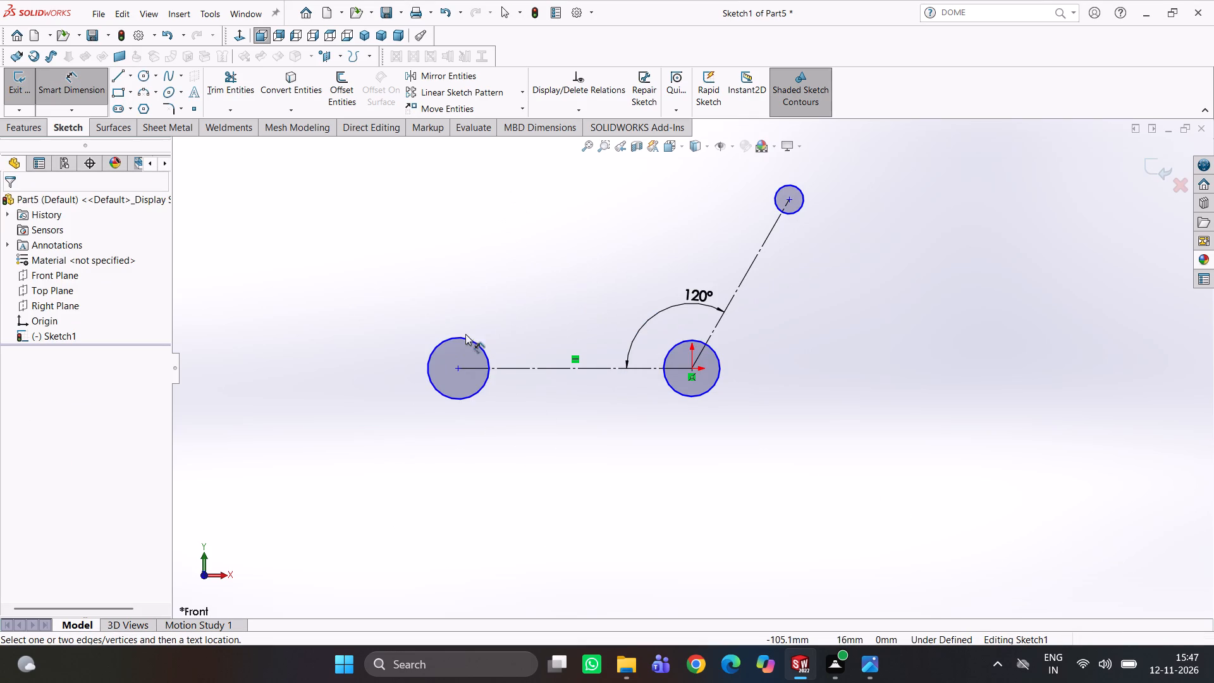
left_click(463, 338)
left_click(378, 342)
type("55")
key("Return")
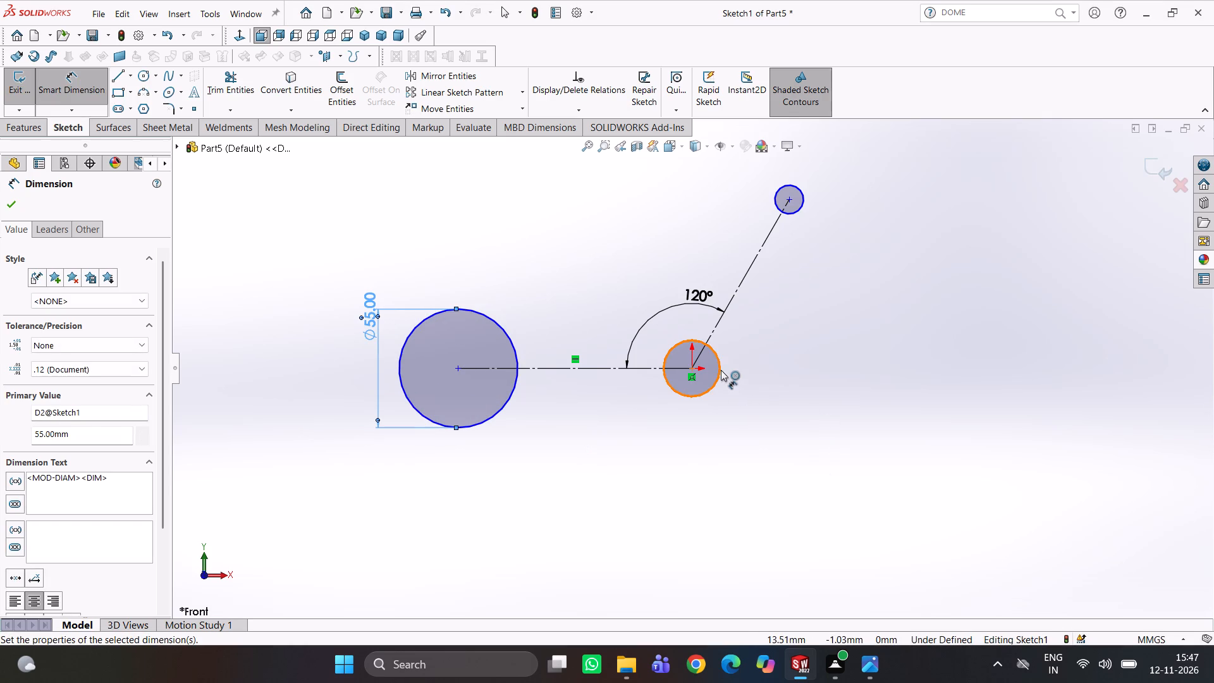
left_click(721, 370)
left_click(790, 392)
type("35")
key("Return")
left_click(840, 309)
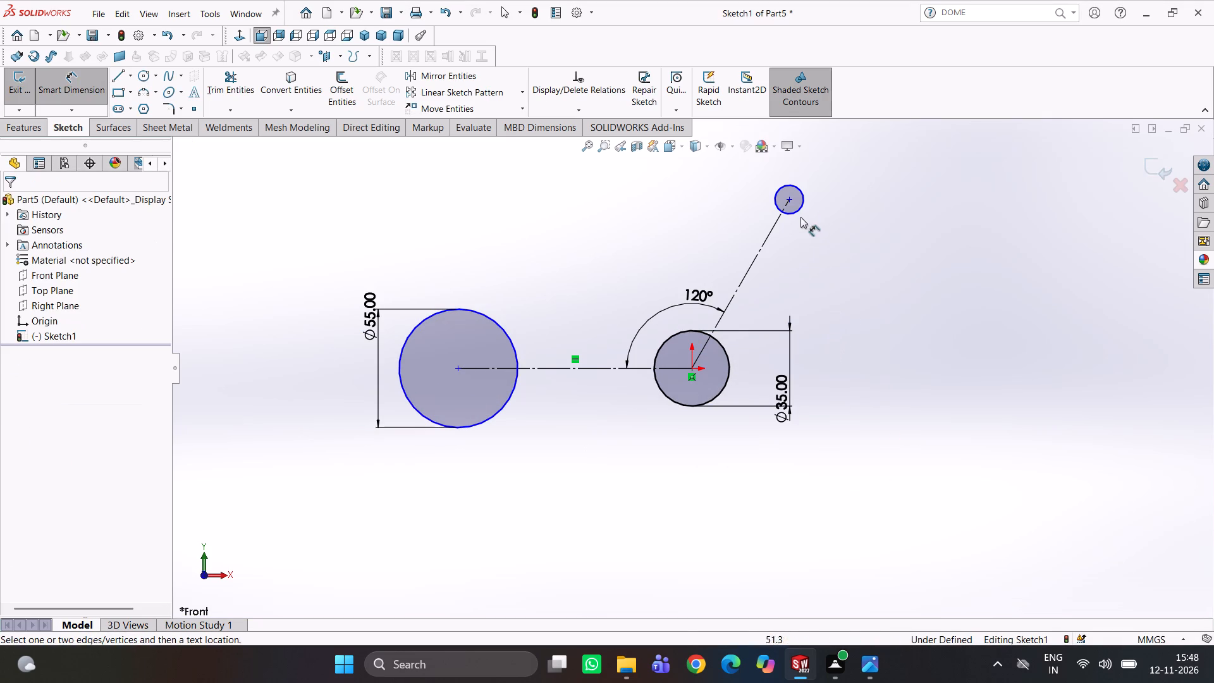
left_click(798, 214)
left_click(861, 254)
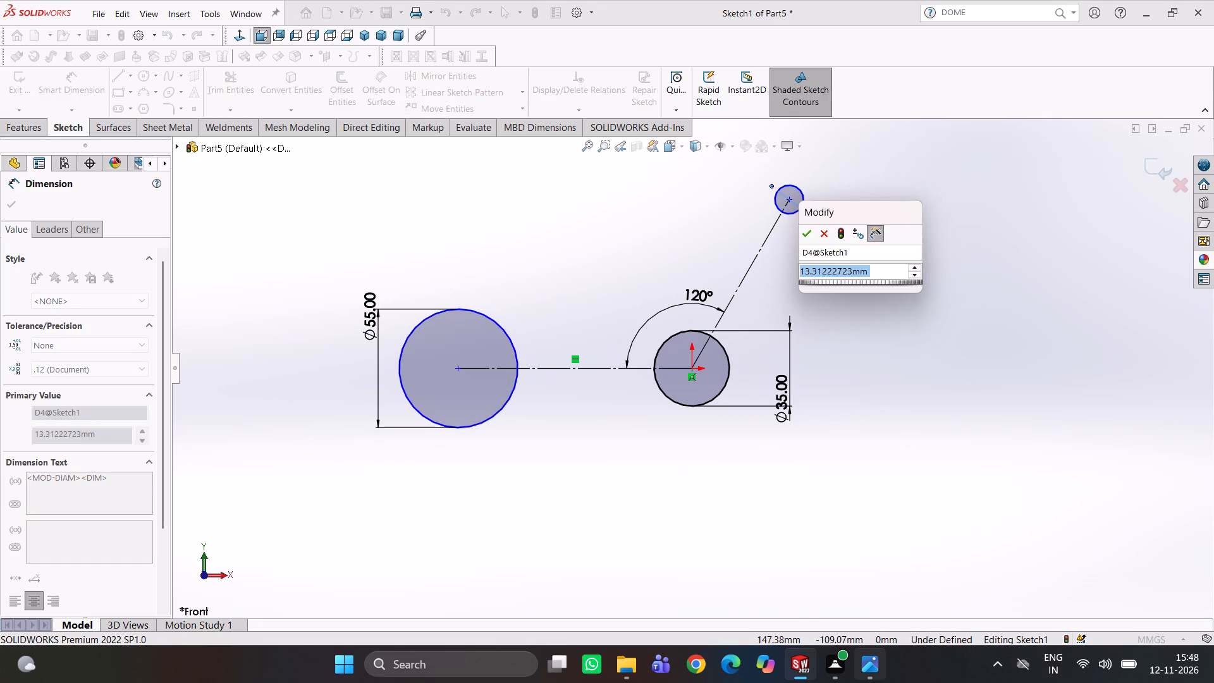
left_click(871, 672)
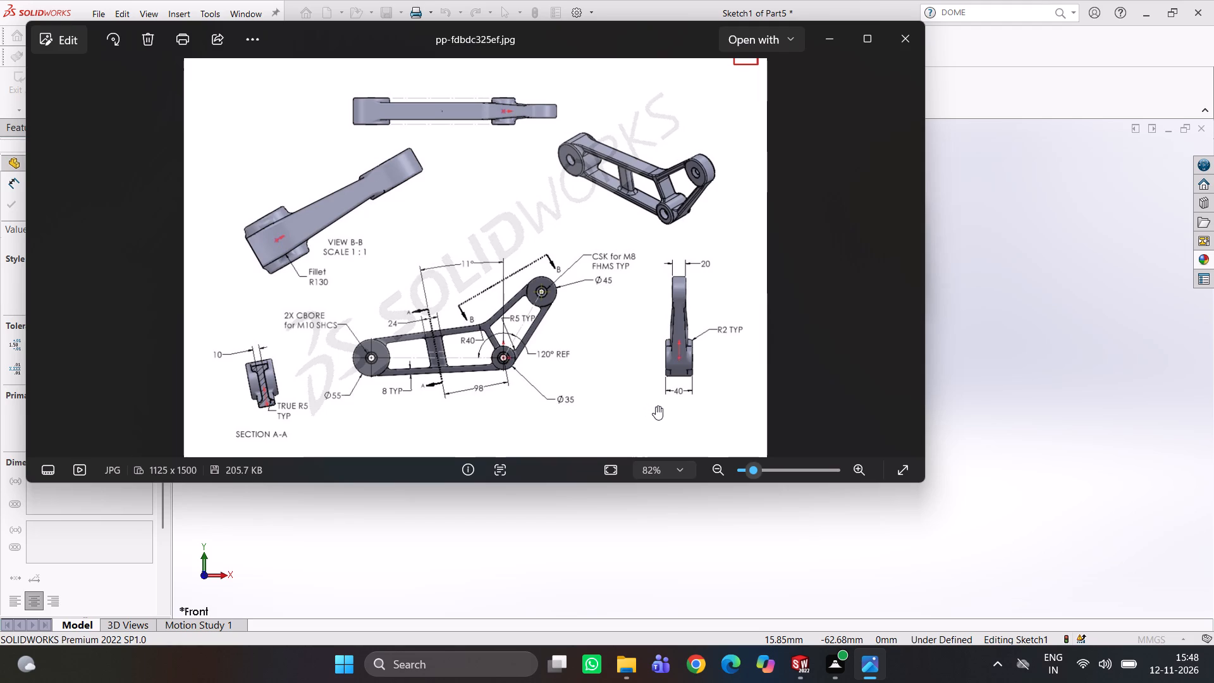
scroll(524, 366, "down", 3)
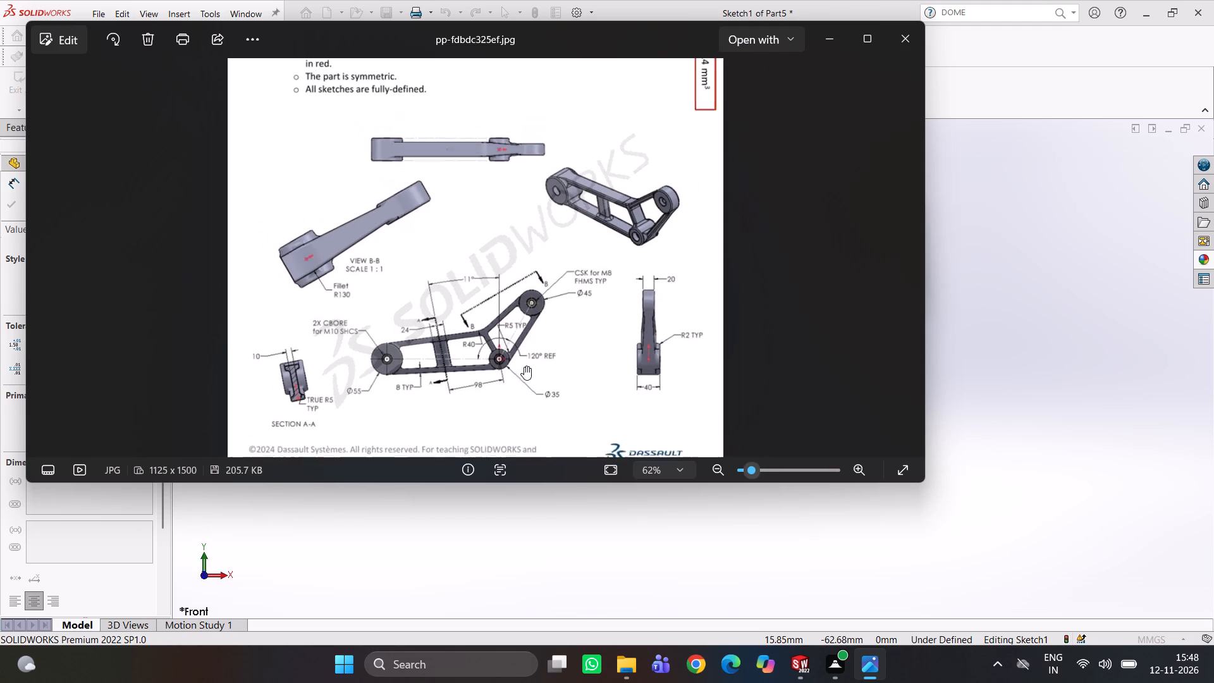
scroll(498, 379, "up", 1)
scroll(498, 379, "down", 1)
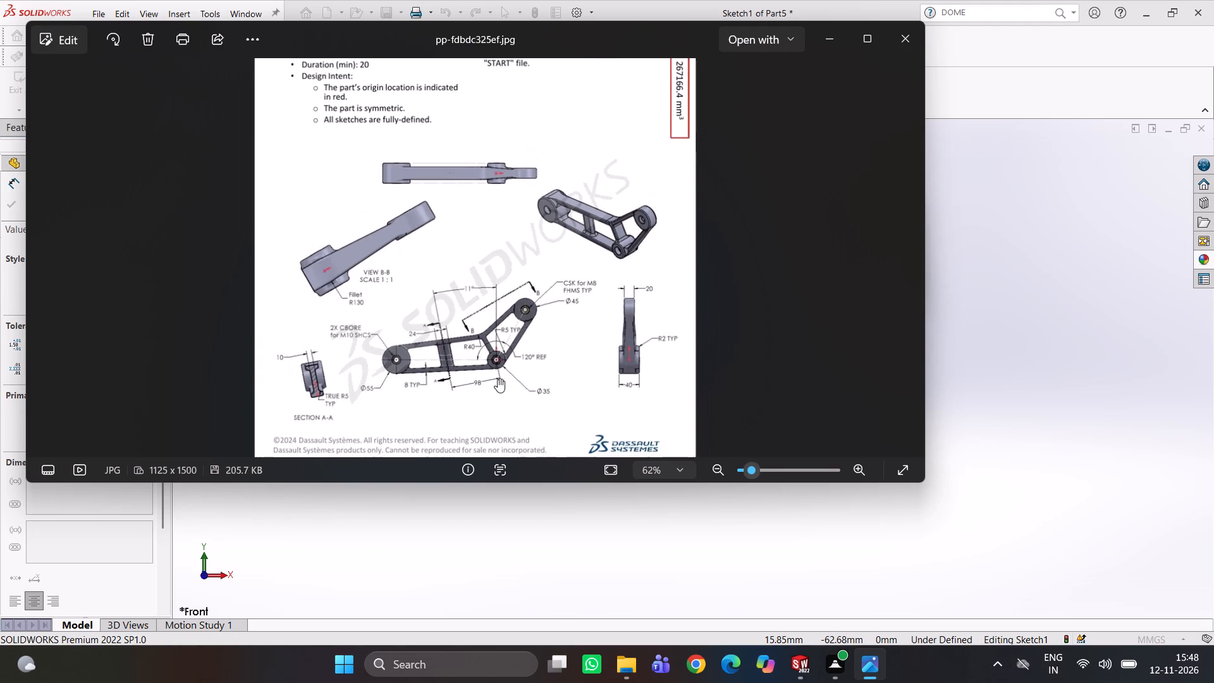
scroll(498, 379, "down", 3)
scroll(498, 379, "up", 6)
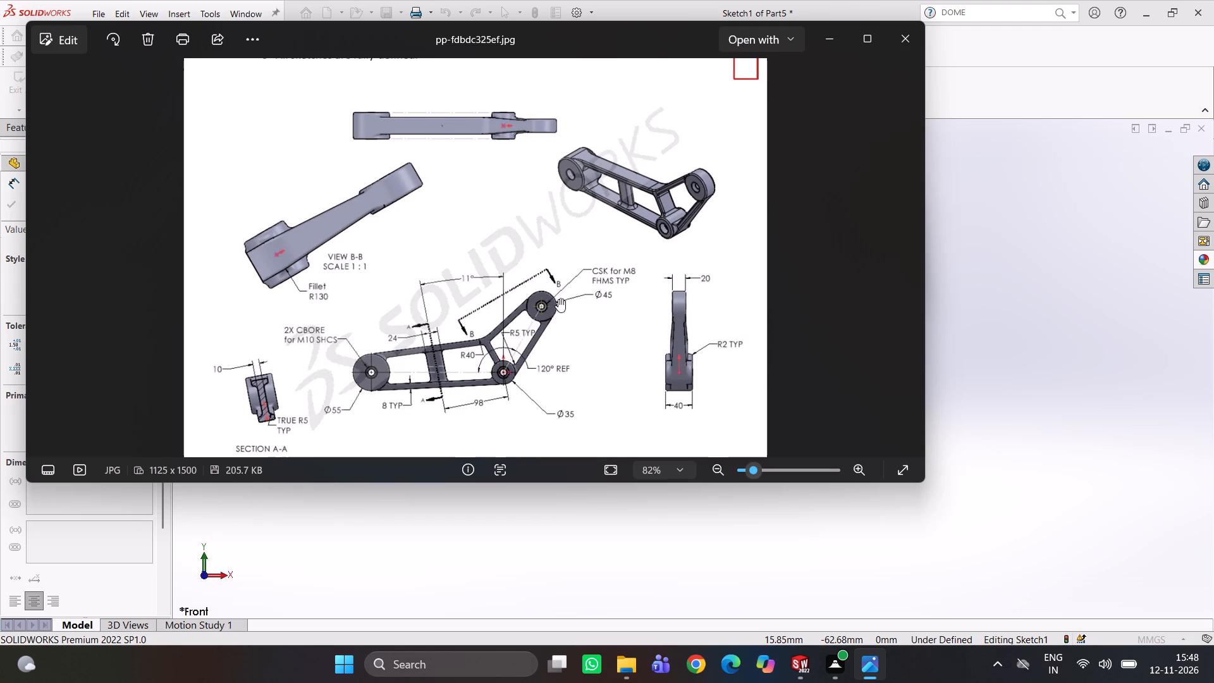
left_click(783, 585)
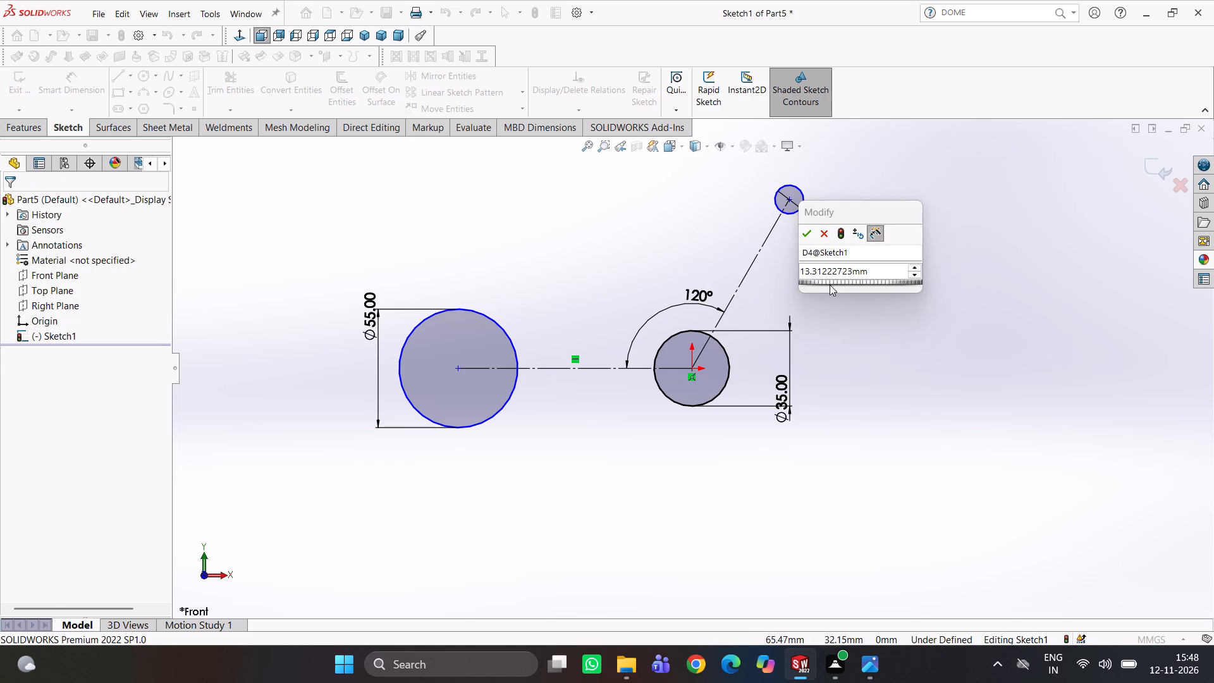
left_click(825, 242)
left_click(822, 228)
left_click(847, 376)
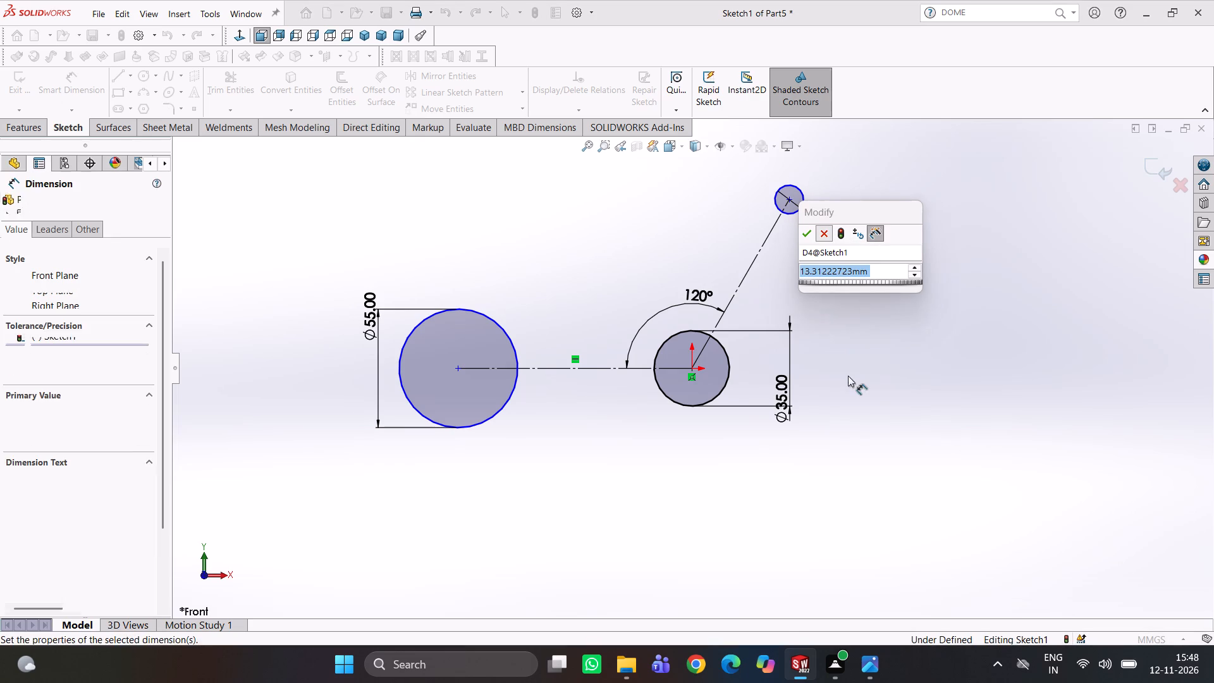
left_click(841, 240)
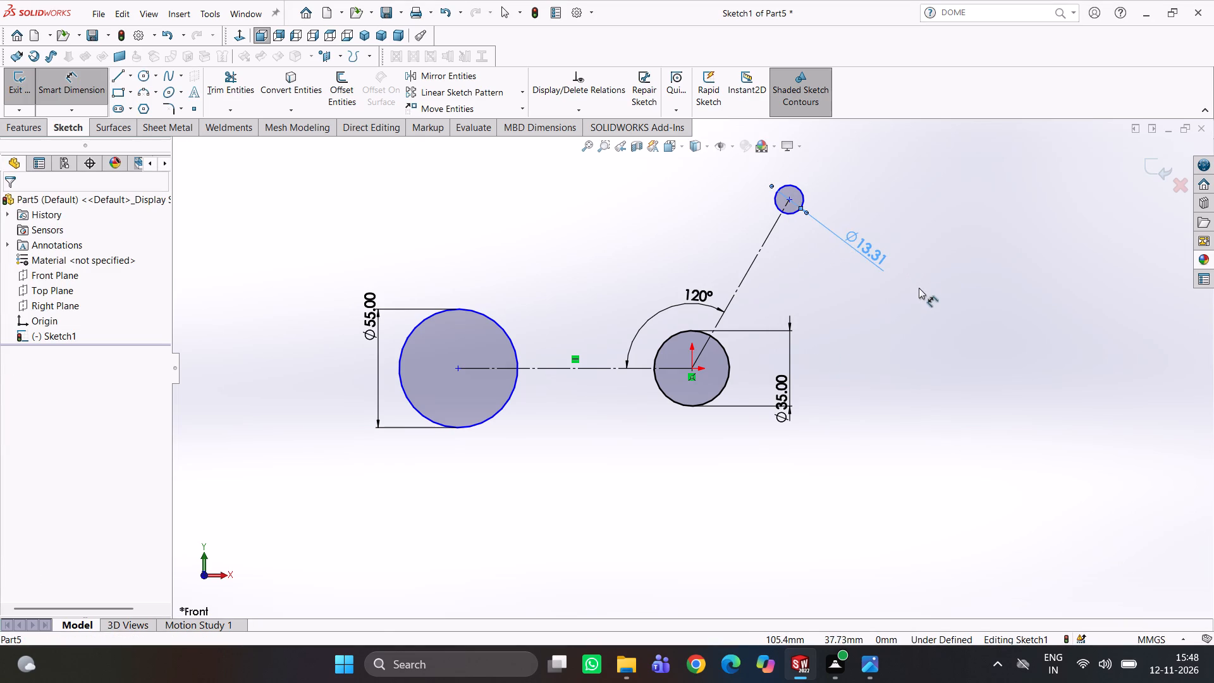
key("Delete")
Delete the inclined construction line with its angle dimension, and the small upper circle.
left_click(769, 237)
key("Delete")
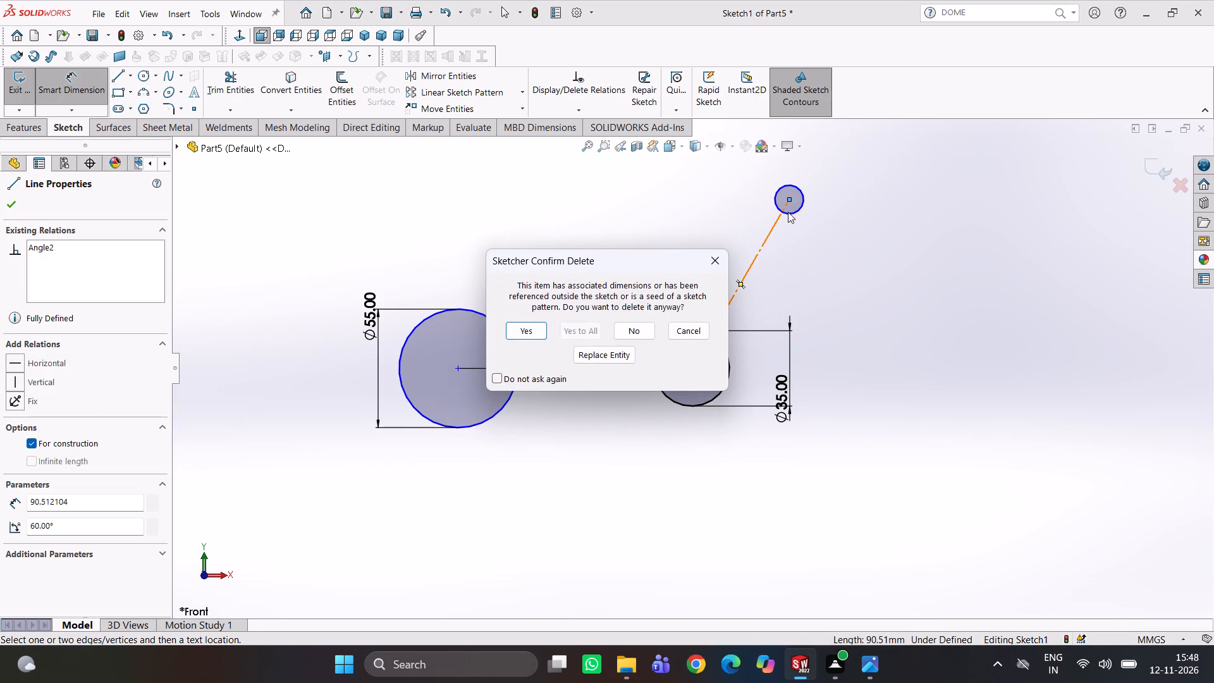
left_click(522, 329)
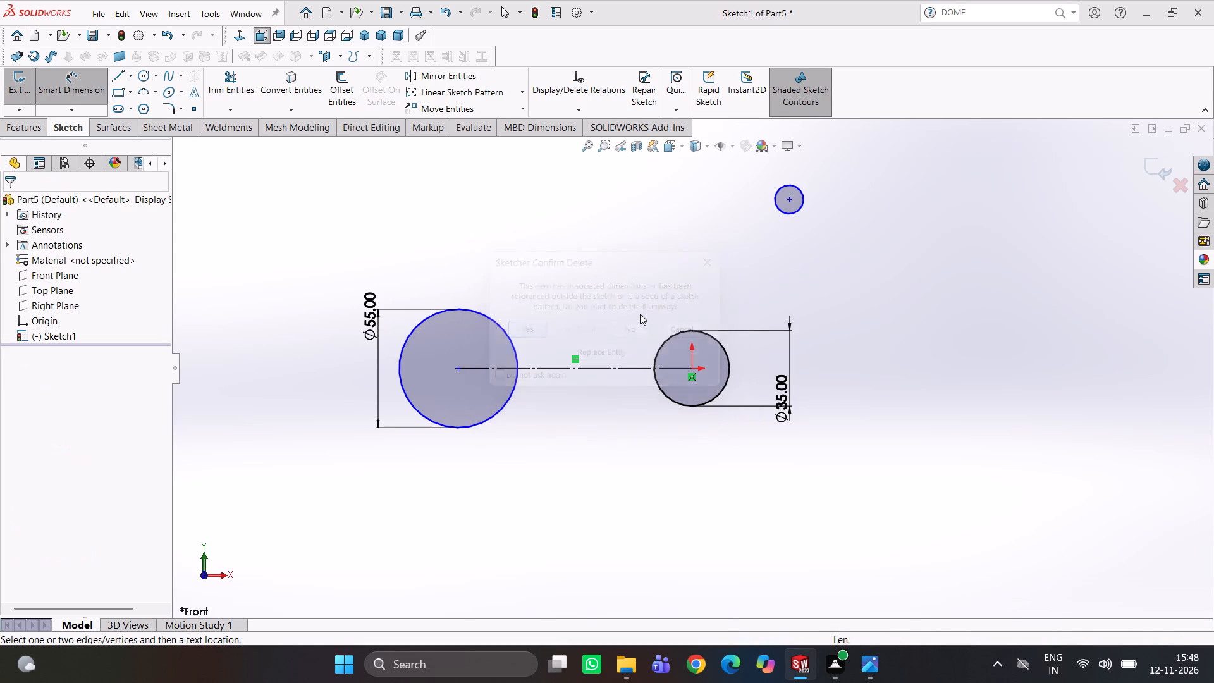
left_click(790, 216)
key("Delete")
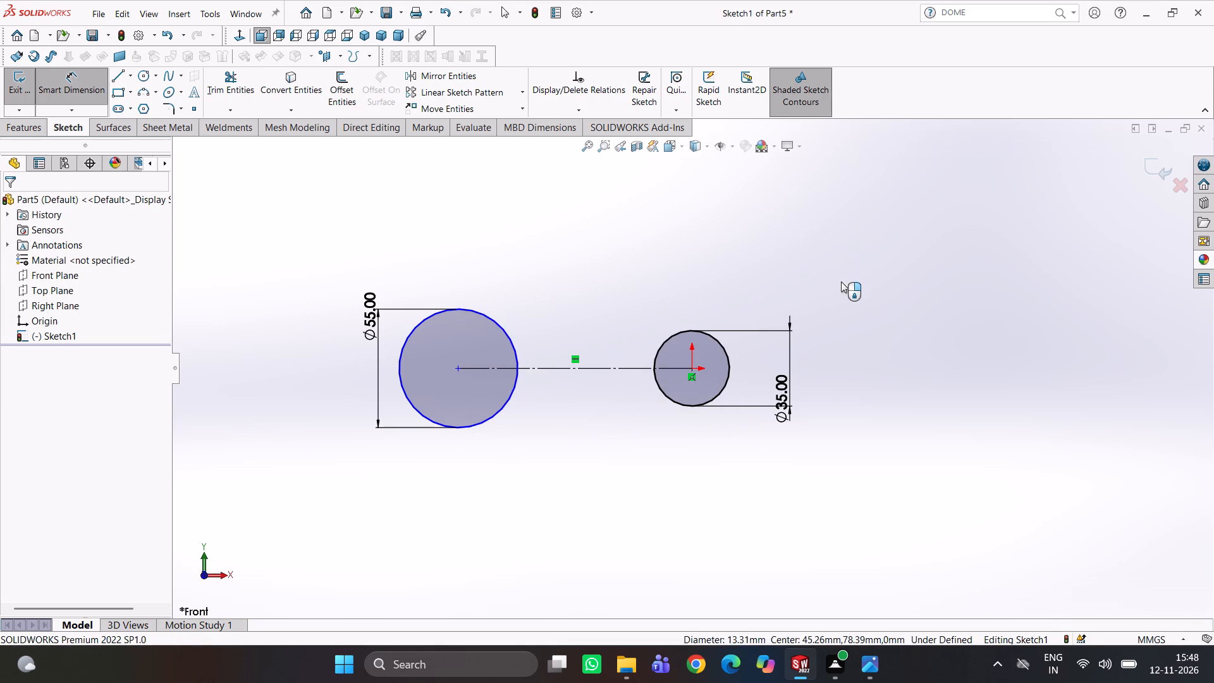
left_click(847, 288)
right_click_drag(592, 463, 595, 434)
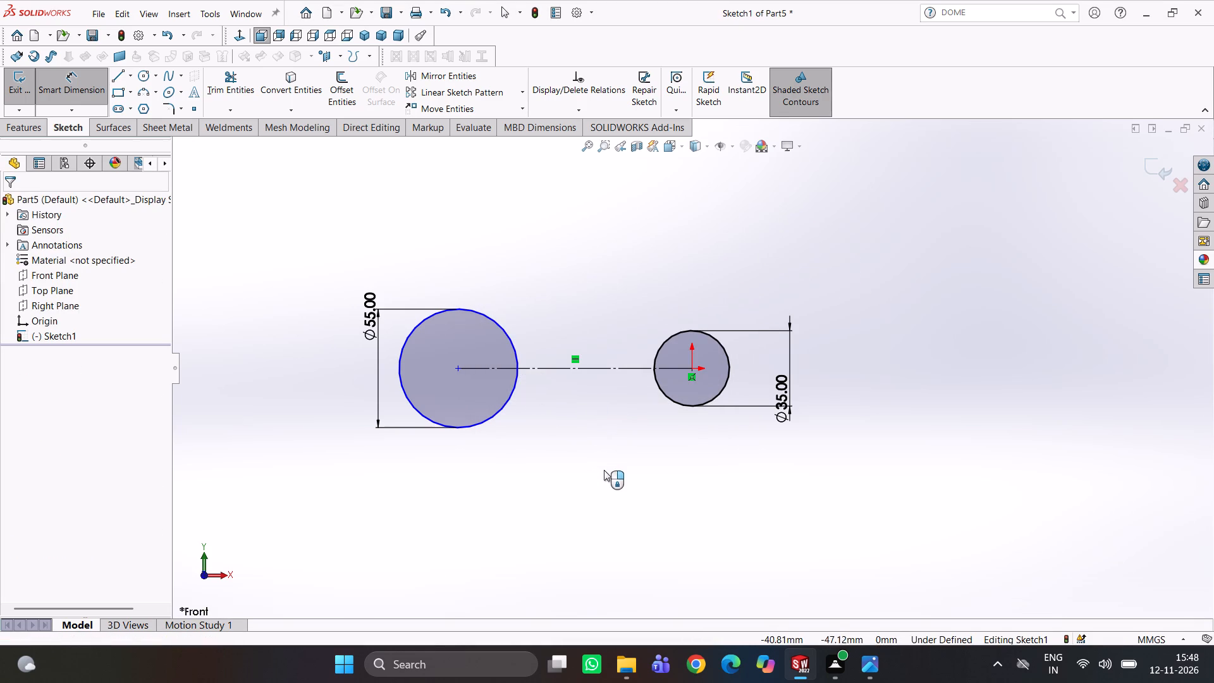
left_click(604, 472)
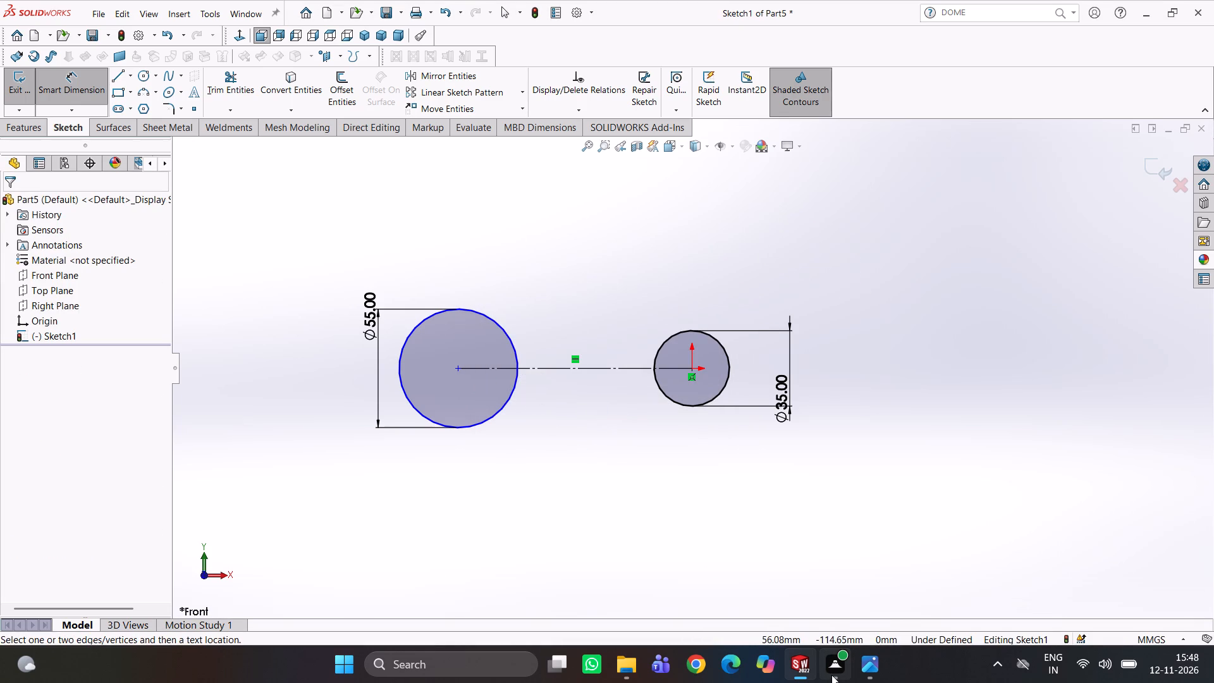
Examine the front view in the reference drawing image for the boss spacing, diameters and angles, then return to SOLIDWORKS.
left_click(874, 661)
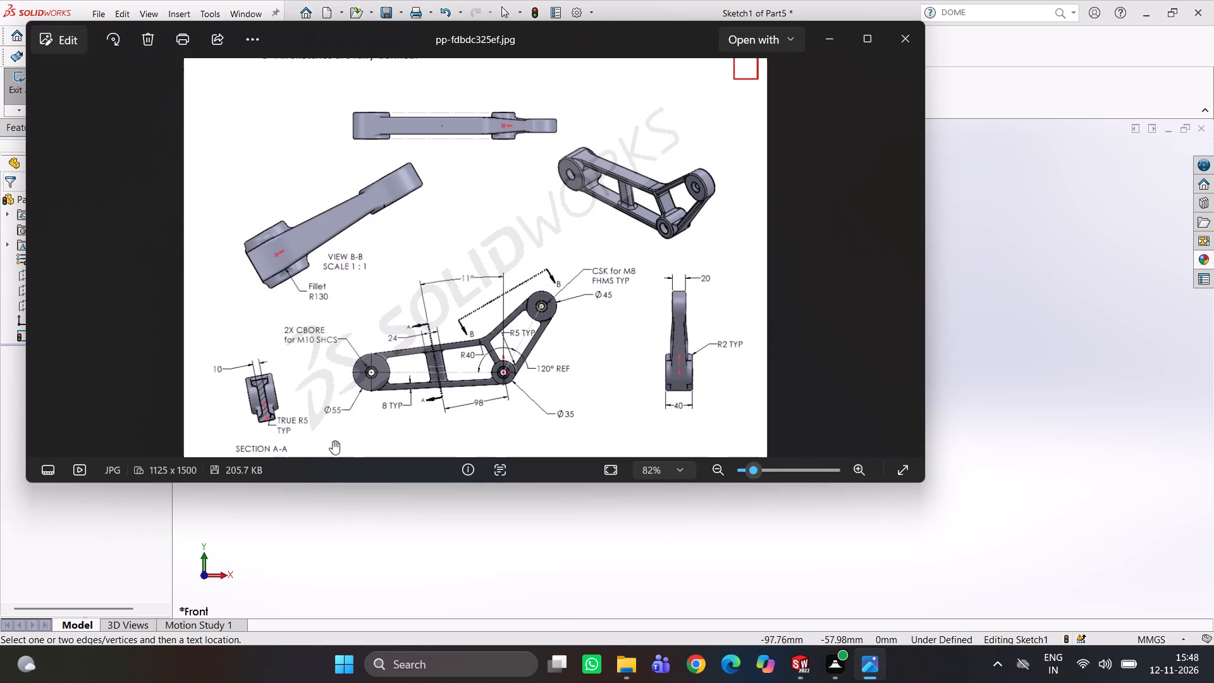
scroll(403, 378, "down", 5)
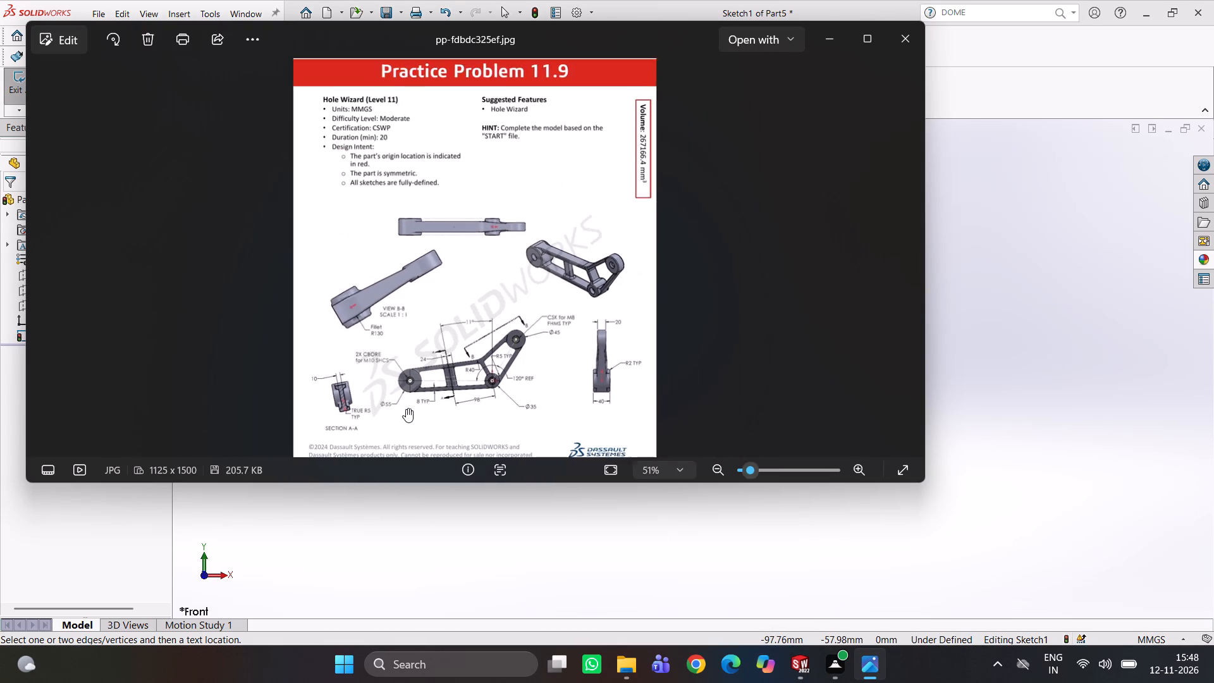
scroll(406, 409, "up", 6)
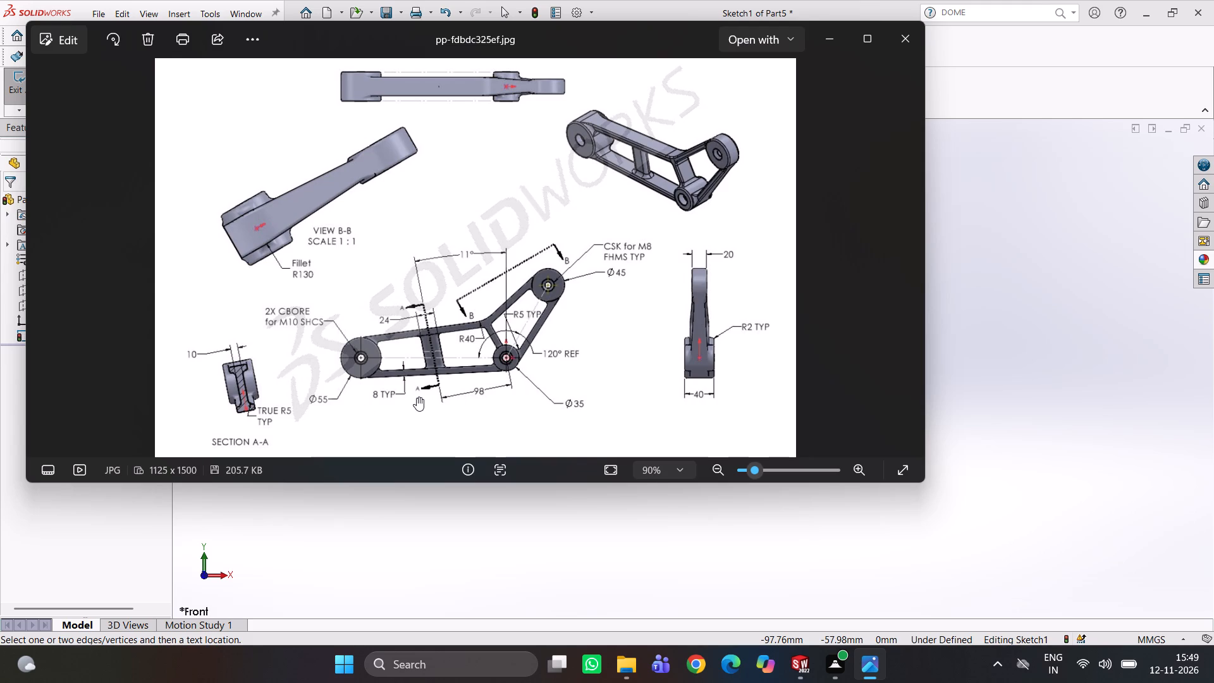
scroll(417, 397, "up", 6)
scroll(417, 397, "down", 7)
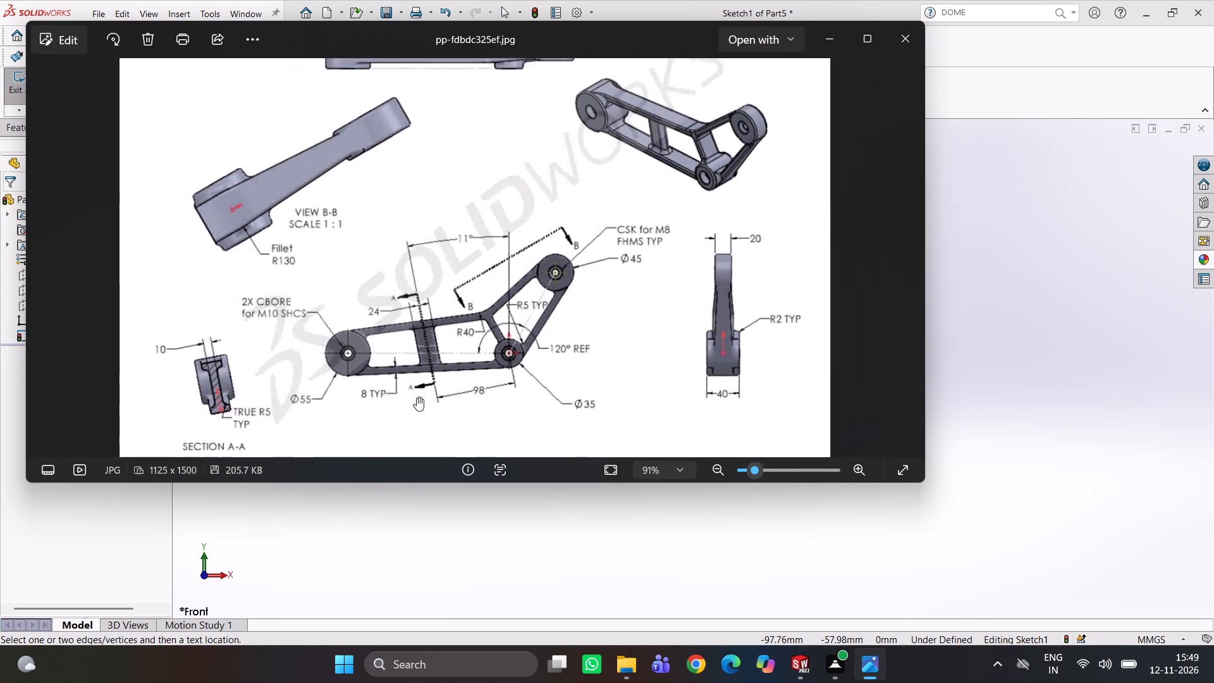
scroll(417, 397, "down", 8)
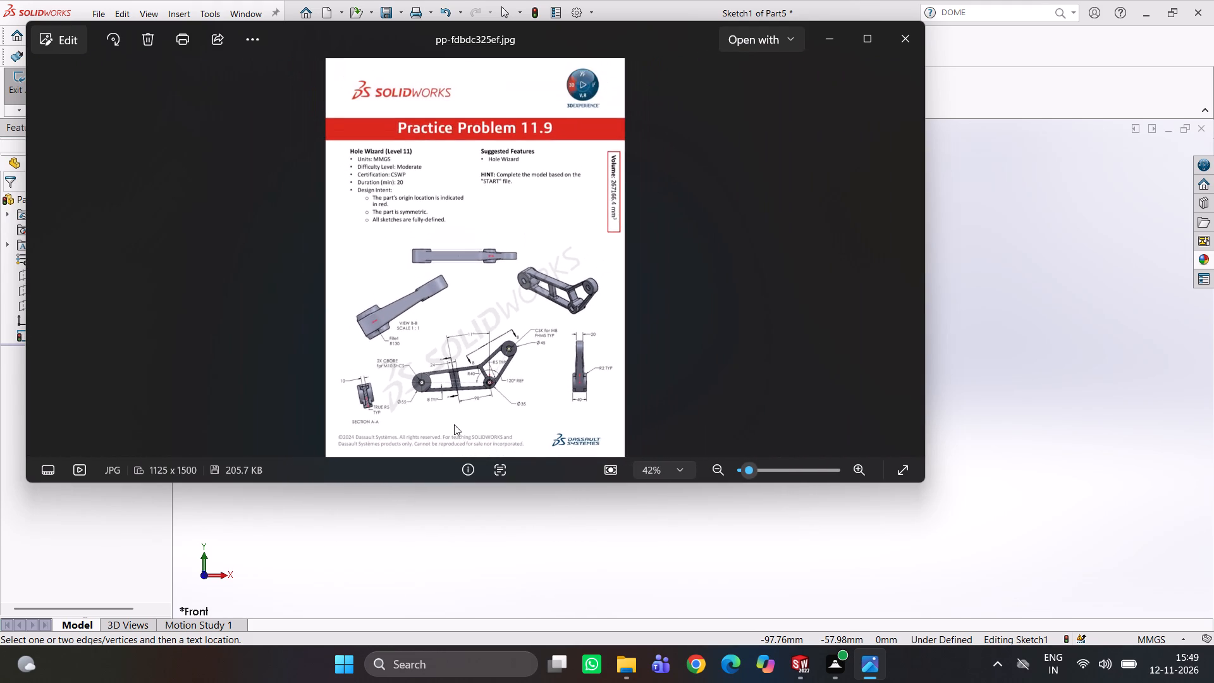
scroll(454, 424, "up", 2)
scroll(453, 427, "down", 1)
scroll(453, 427, "up", 1)
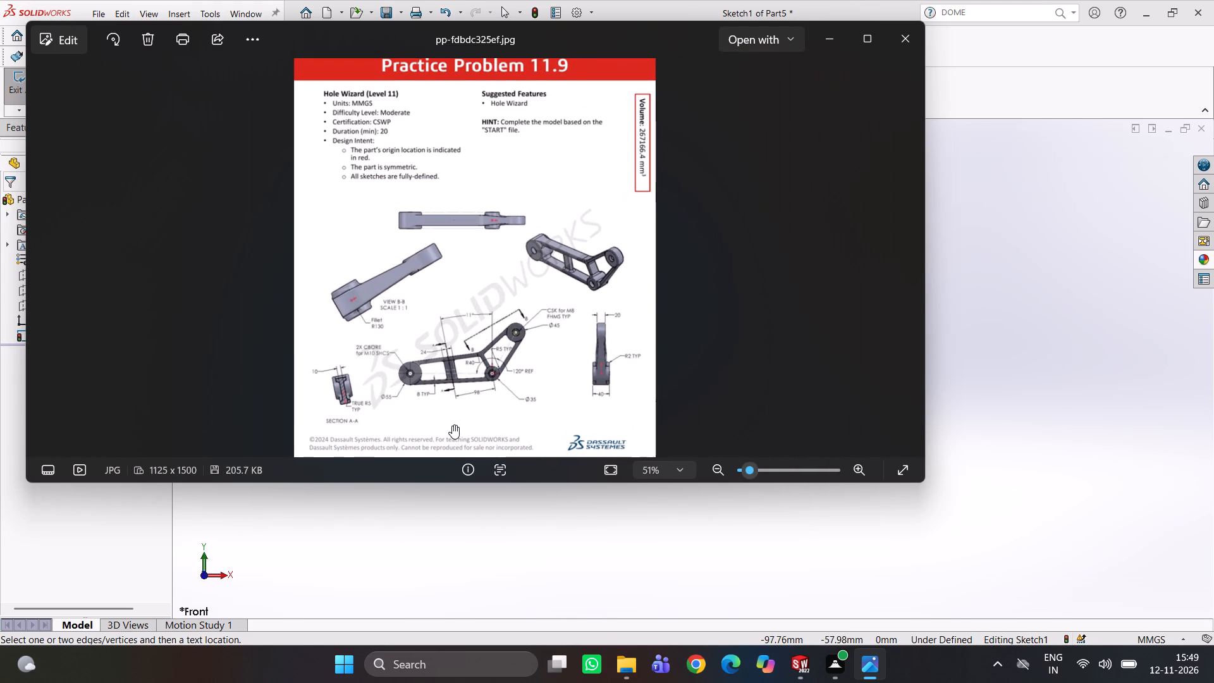
scroll(452, 425, "up", 4)
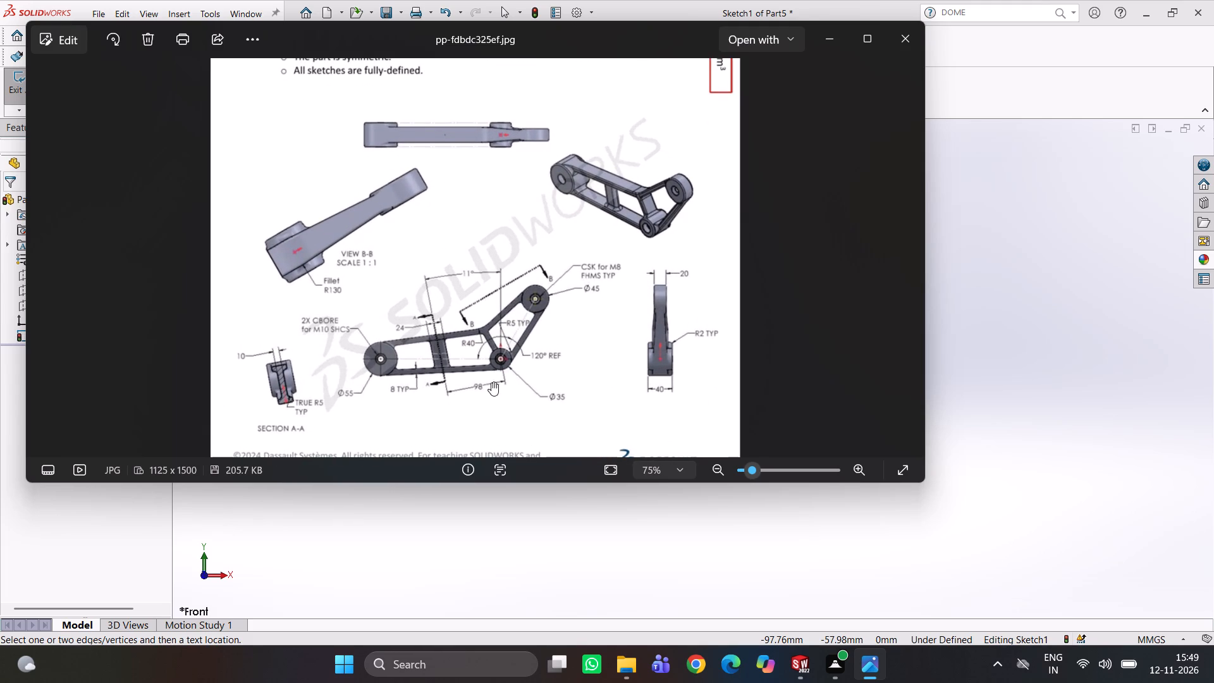
scroll(487, 357, "down", 1)
scroll(487, 357, "up", 2)
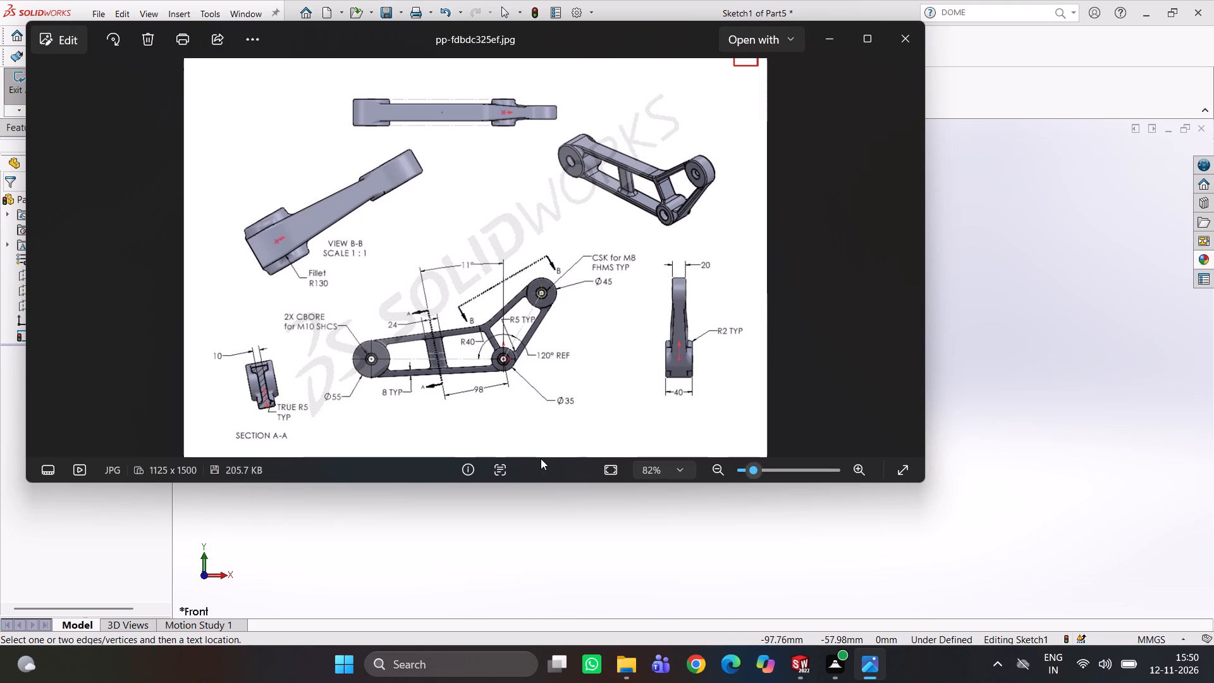
left_click(656, 555)
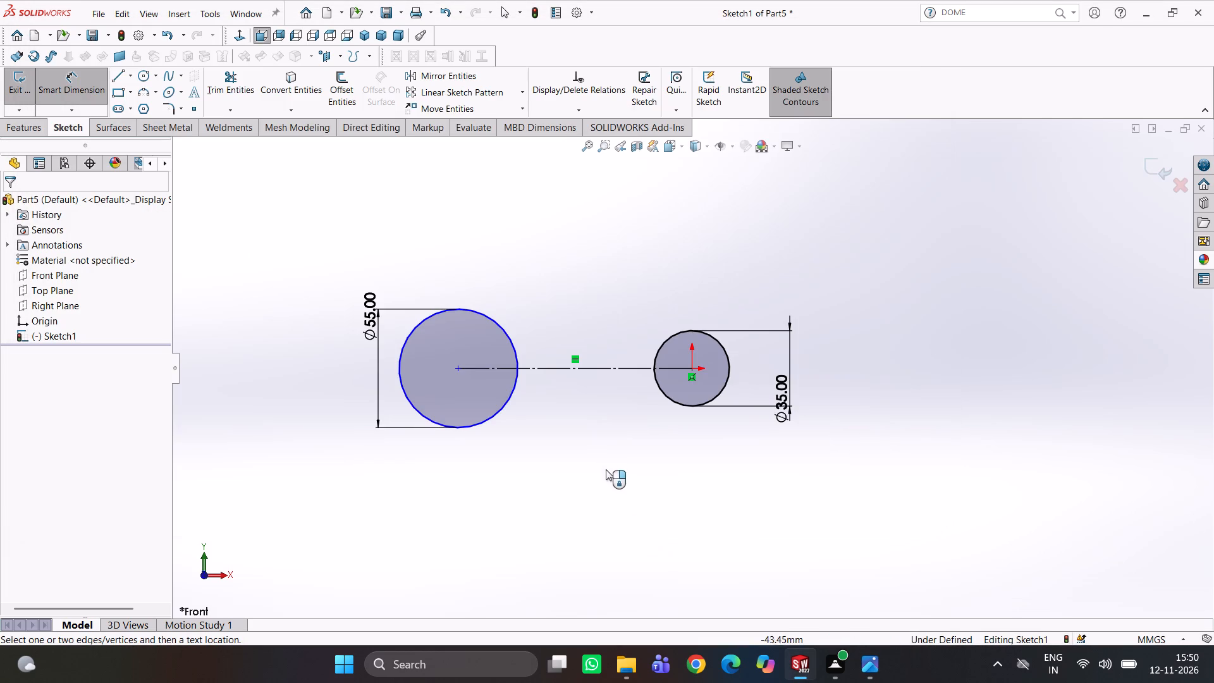
Dimension the distance between the centres of the 55 mm and 35 mm circles as 200 mm.
right_click_drag(607, 507, 608, 393)
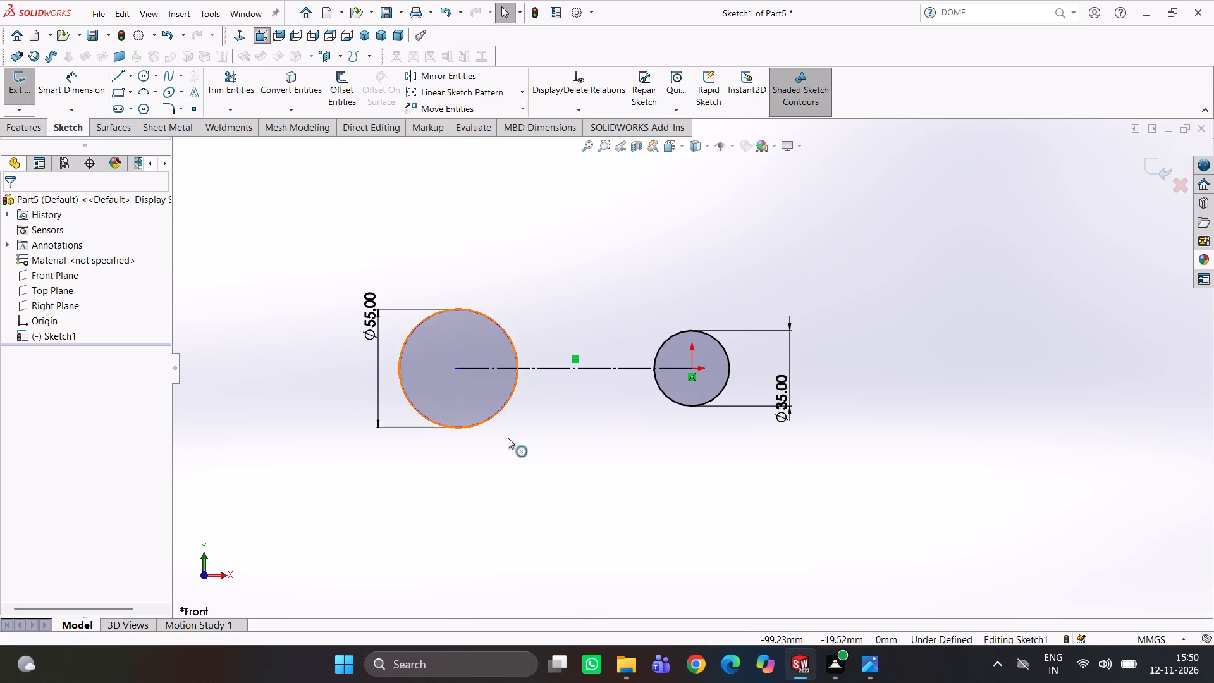
right_click_drag(580, 492, 575, 400)
left_click(457, 369)
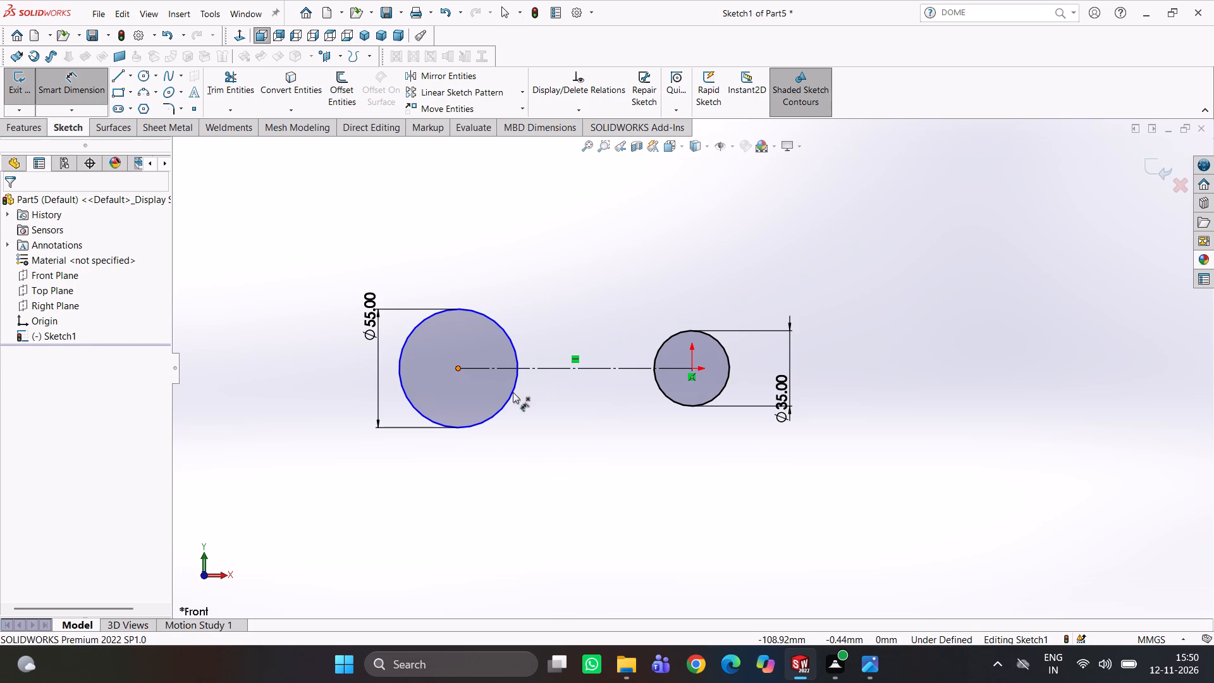
left_click(692, 367)
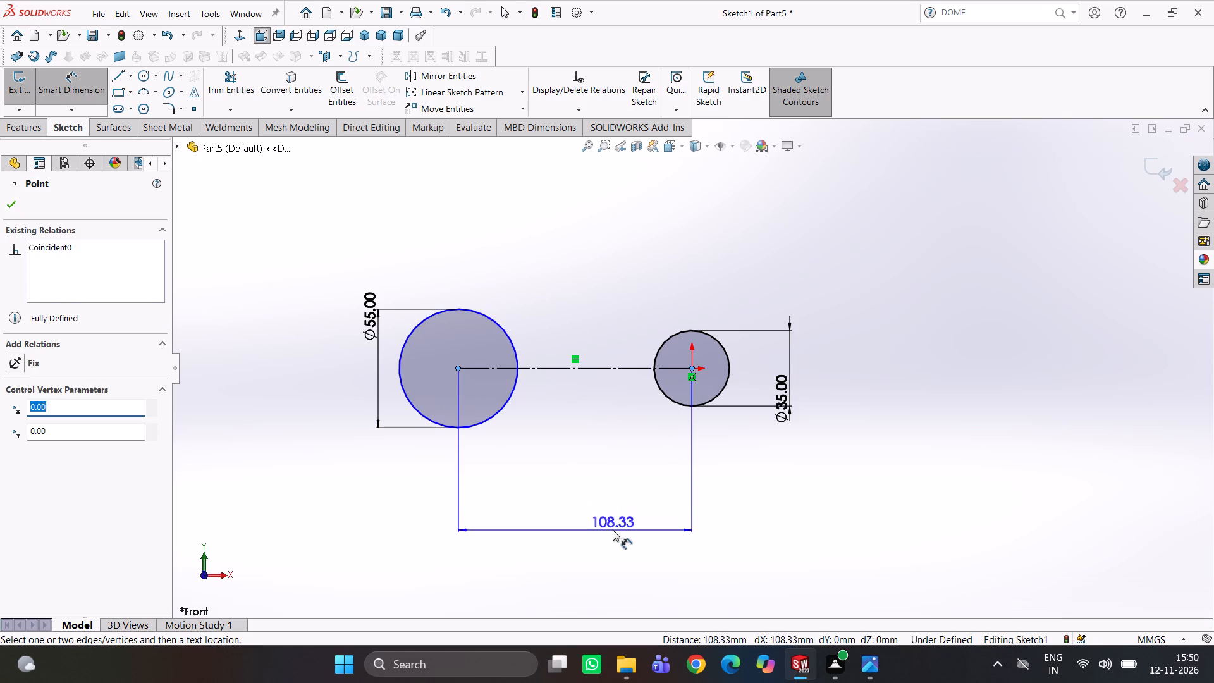
left_click(613, 530)
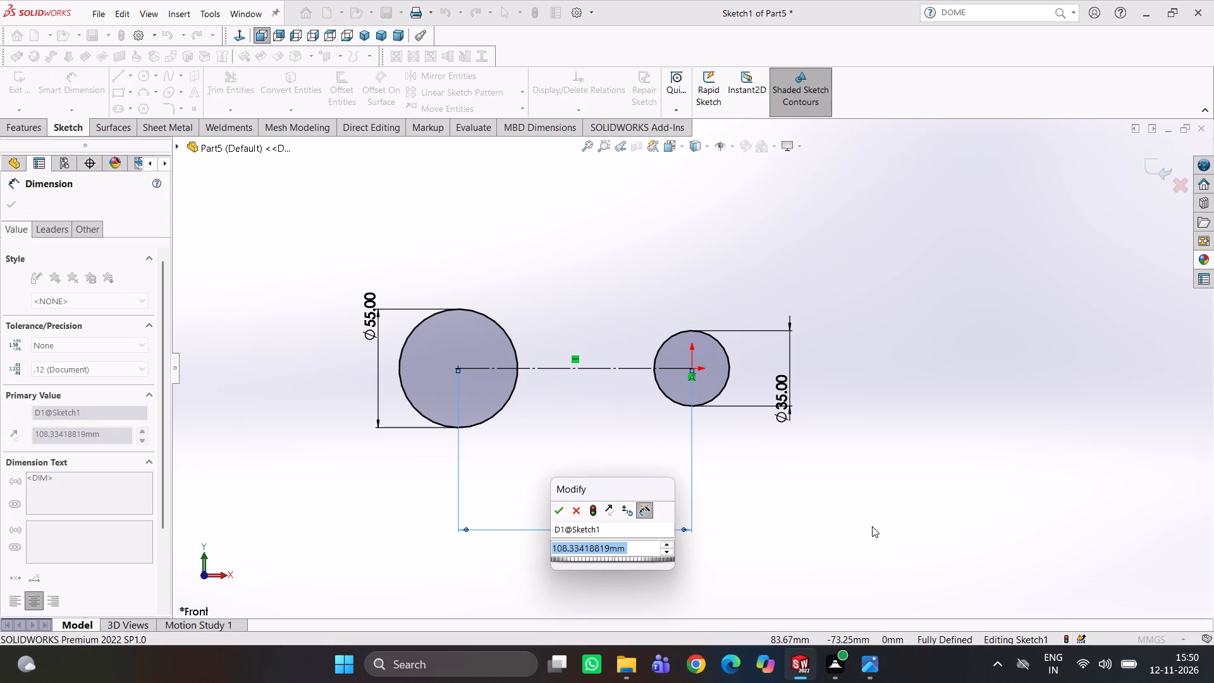
type("200")
key("Return")
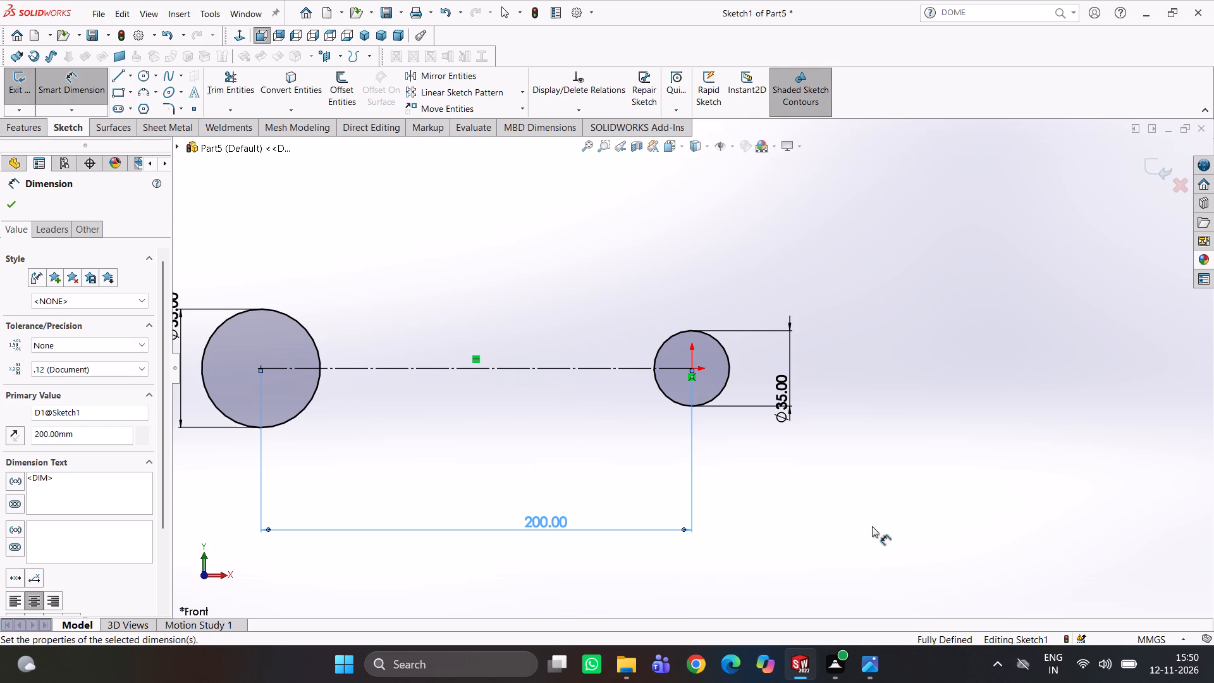
scroll(647, 450, "up", 2)
left_click(763, 447)
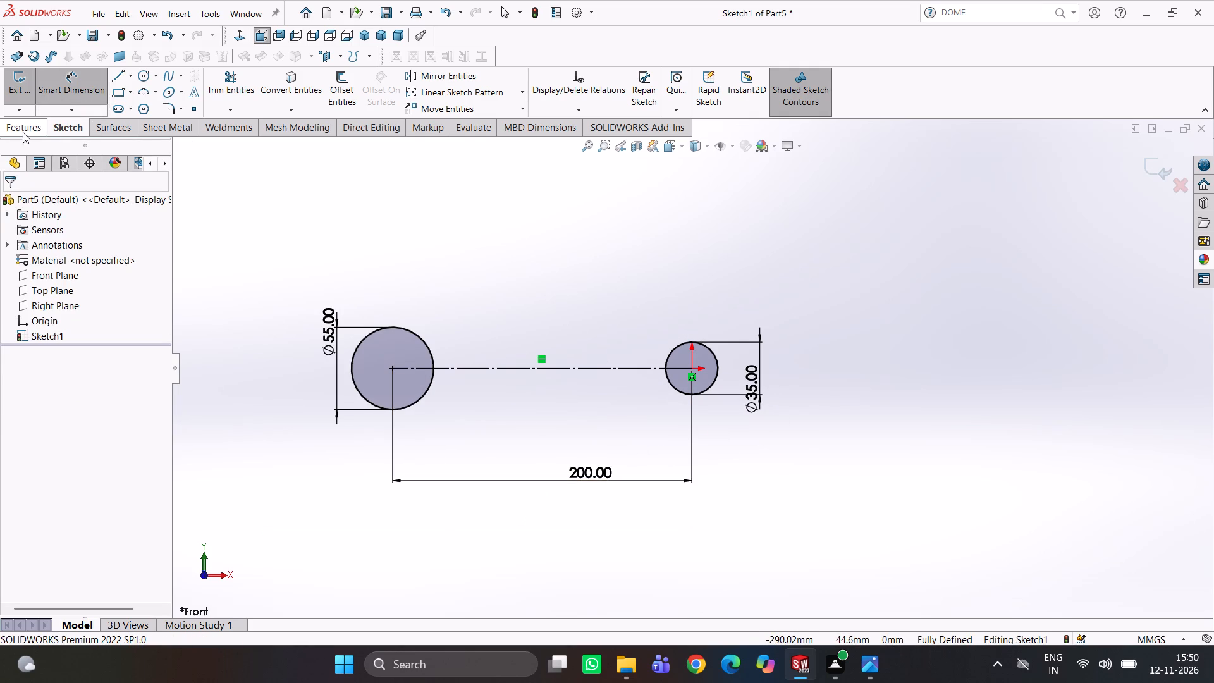
Sketch a circle of about 7 mm radius at the centre of the 55 mm circle, consulting the reference drawing image.
right_click_drag(323, 248, 426, 236)
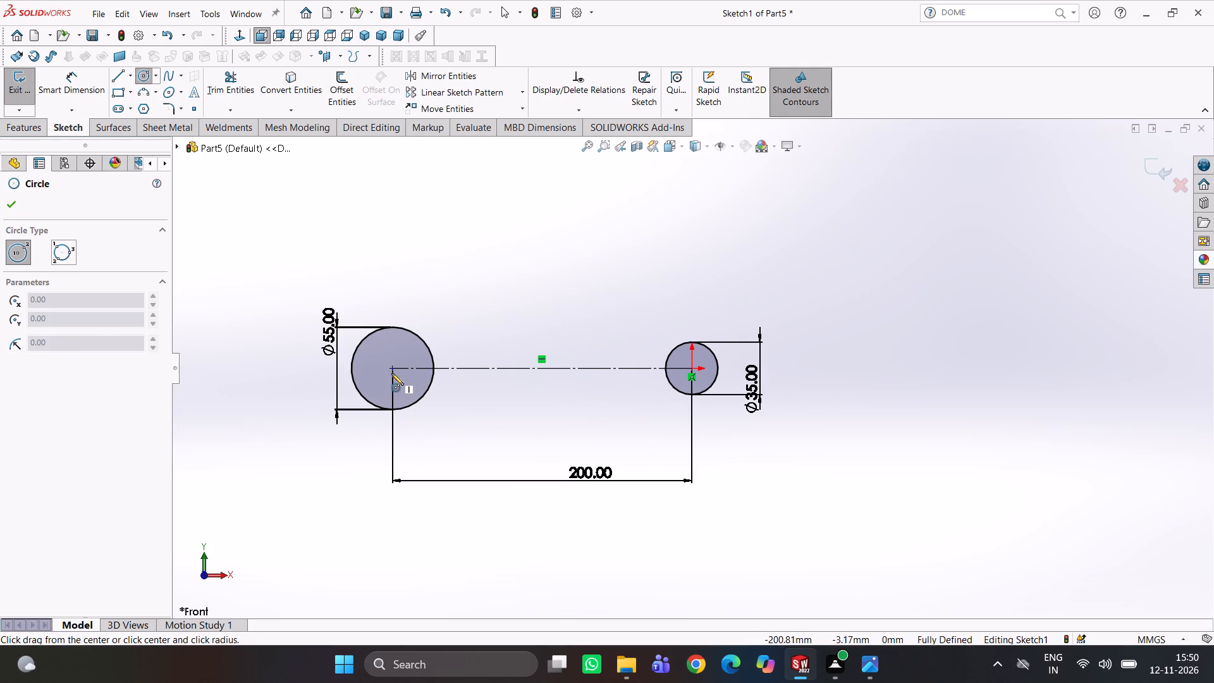
left_click(393, 367)
left_click(400, 376)
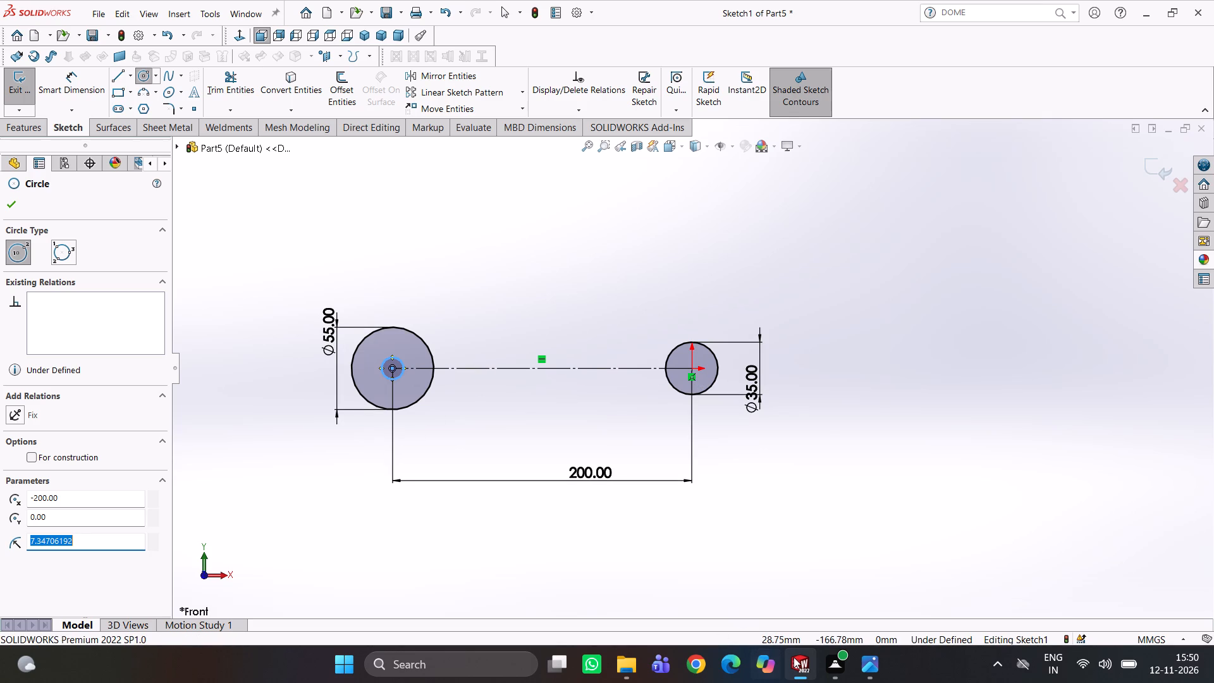
left_click(864, 660)
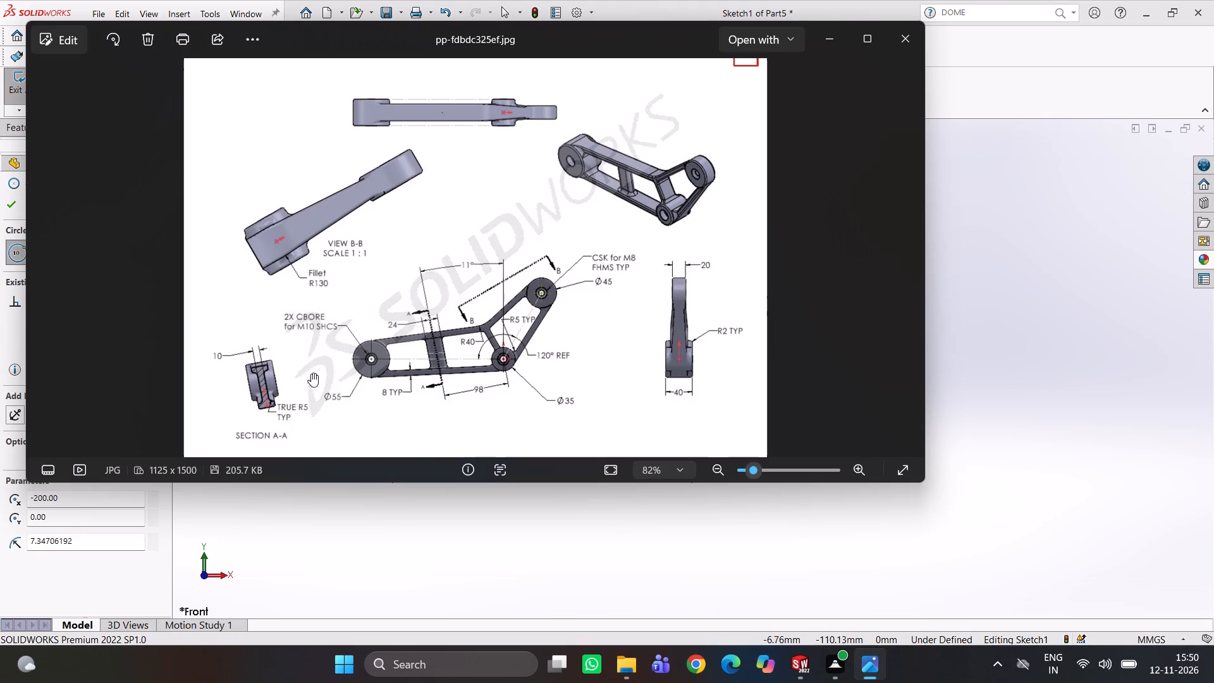
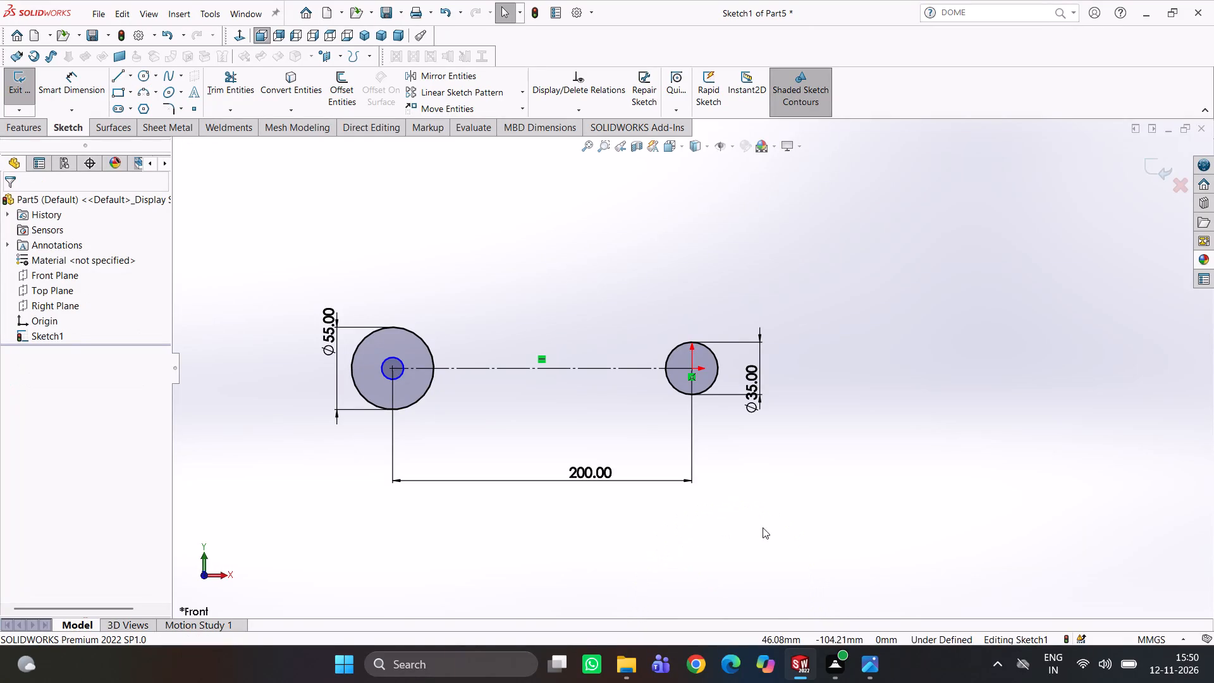
Dimension the small circle at the centre of the 55 mm circle with a 10 mm diameter.
right_click_drag(475, 297, 467, 148)
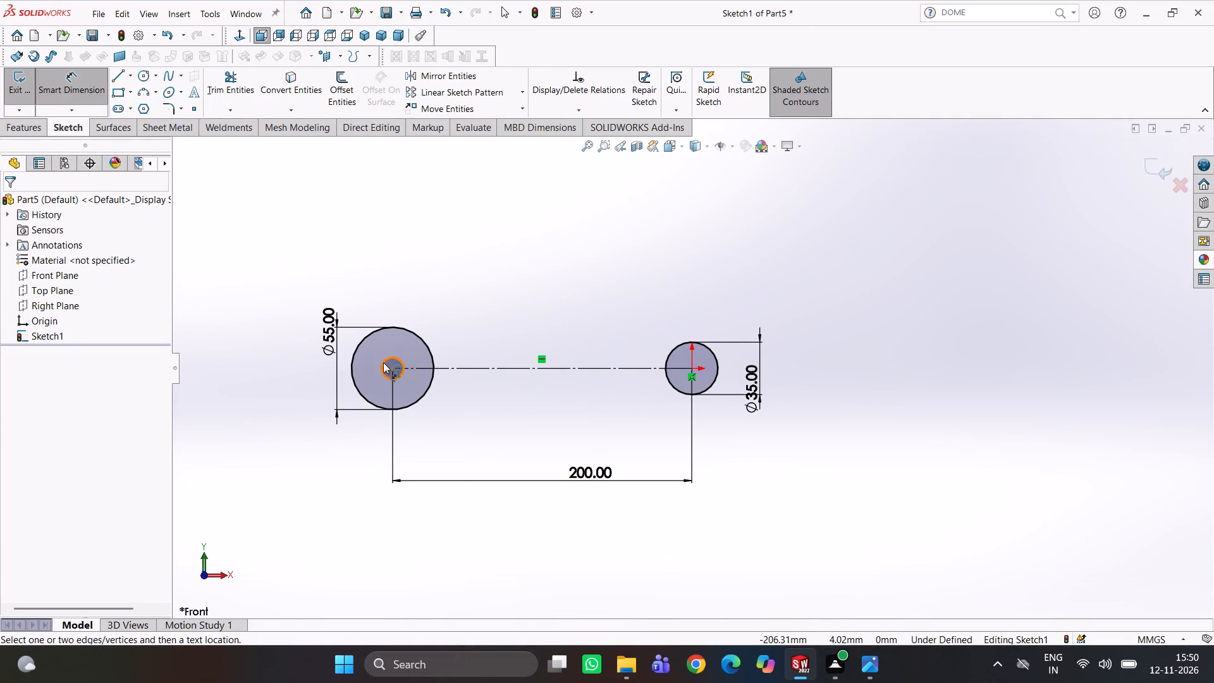
left_click(383, 362)
left_click(314, 385)
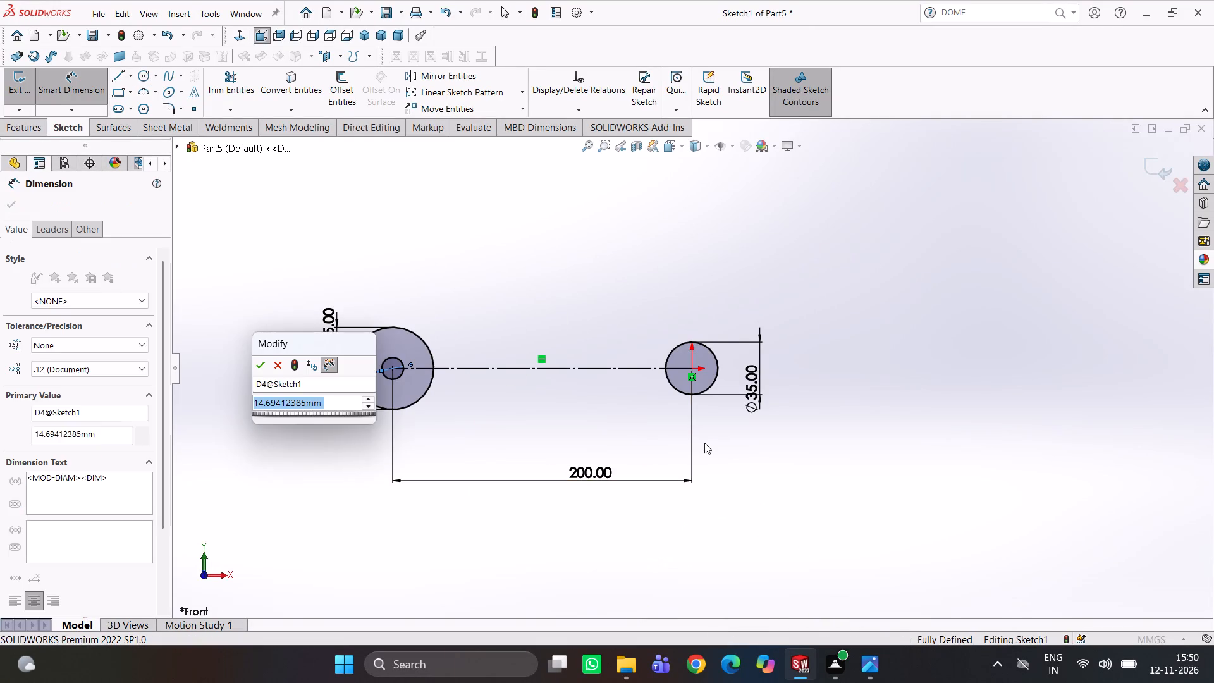
type("10")
key("Return")
left_click(544, 407)
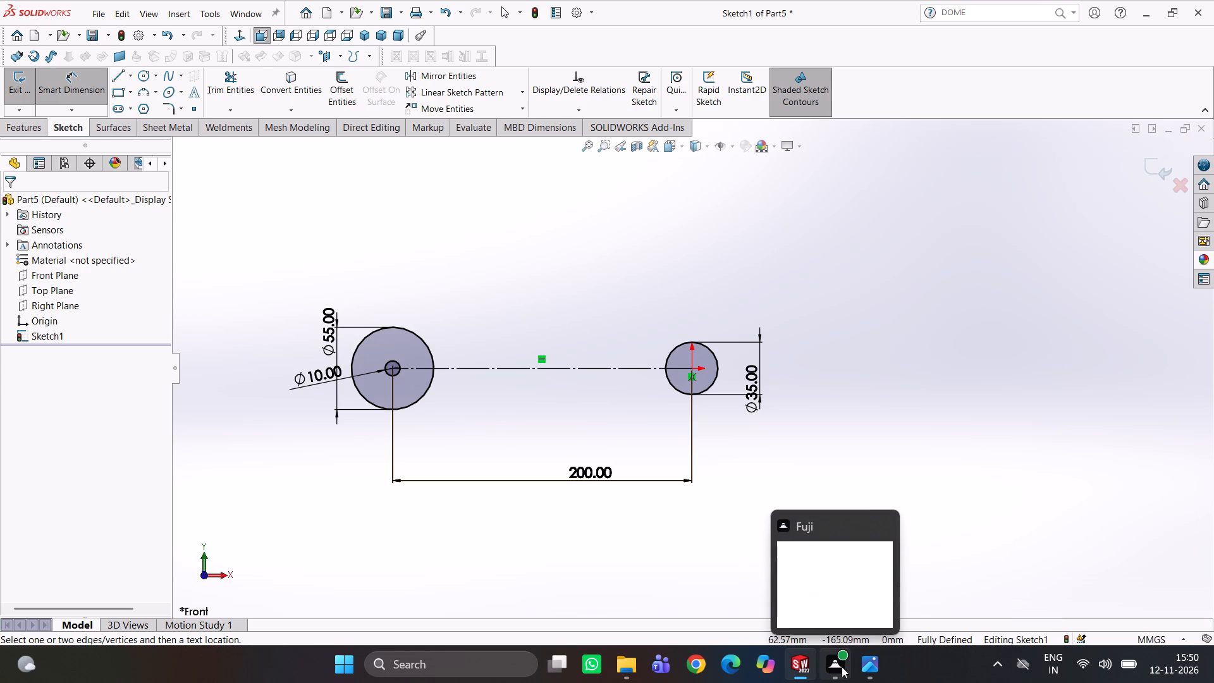
left_click(876, 442)
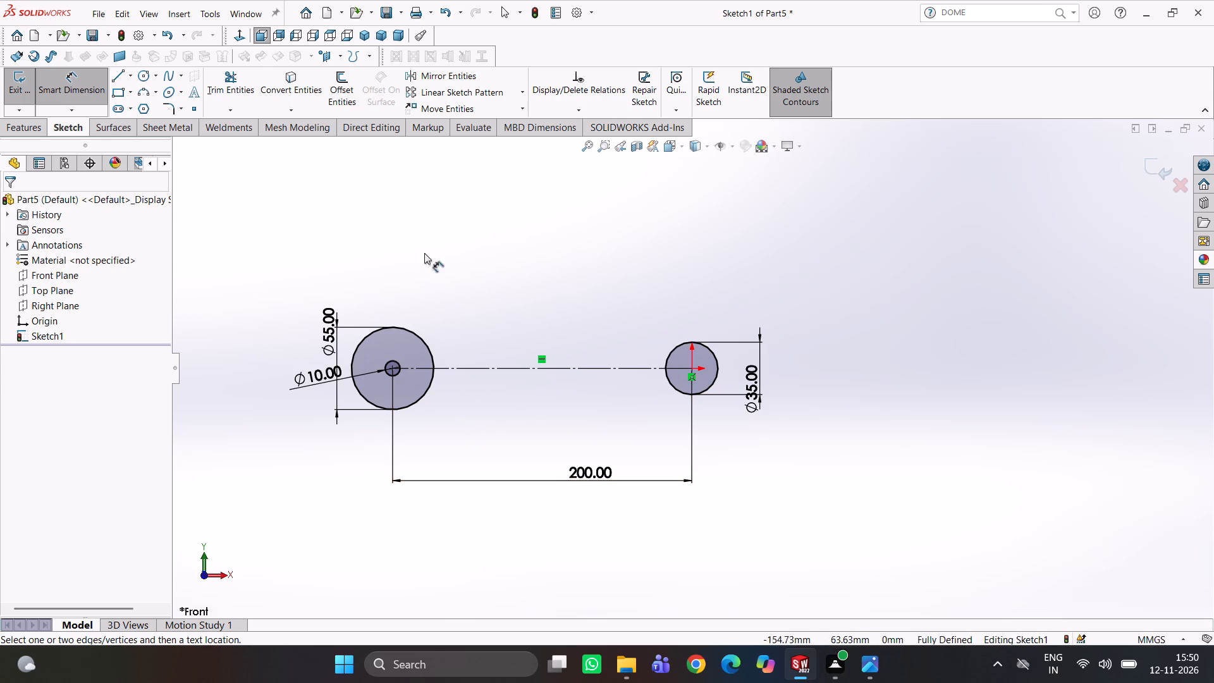
Extrude the boss layout sketch 40 mm with a Mid Plane end condition.
left_click(17, 124)
left_click(27, 95)
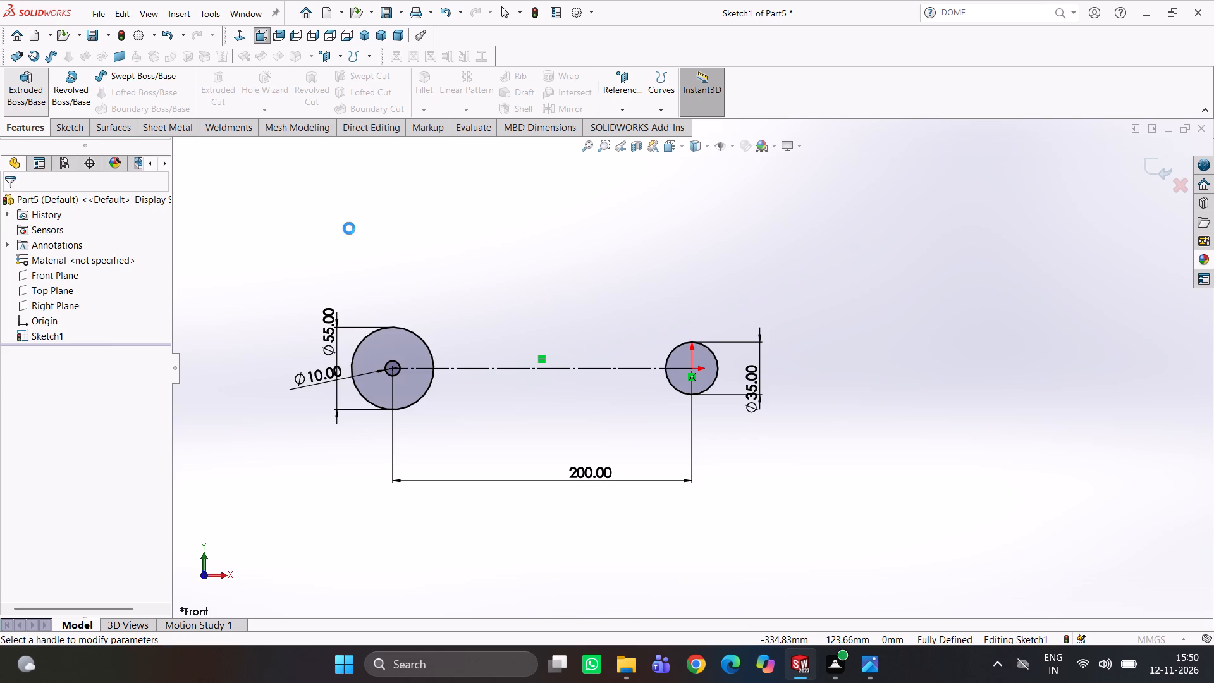
left_click(75, 290)
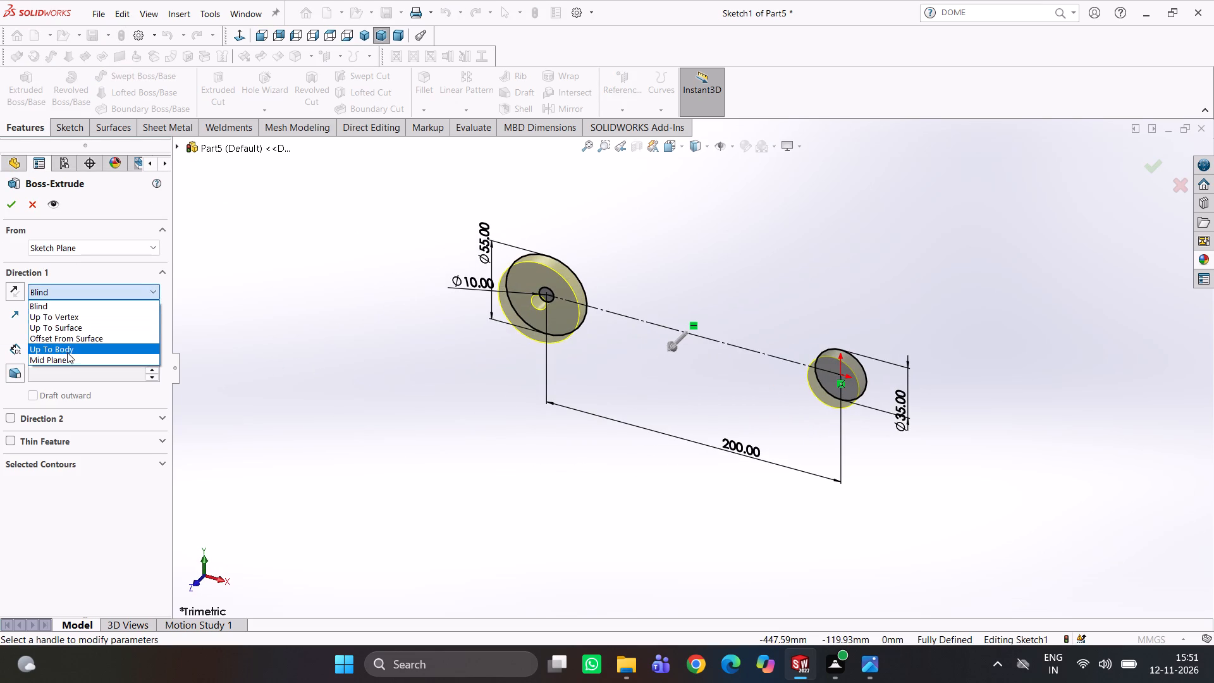
left_click(66, 359)
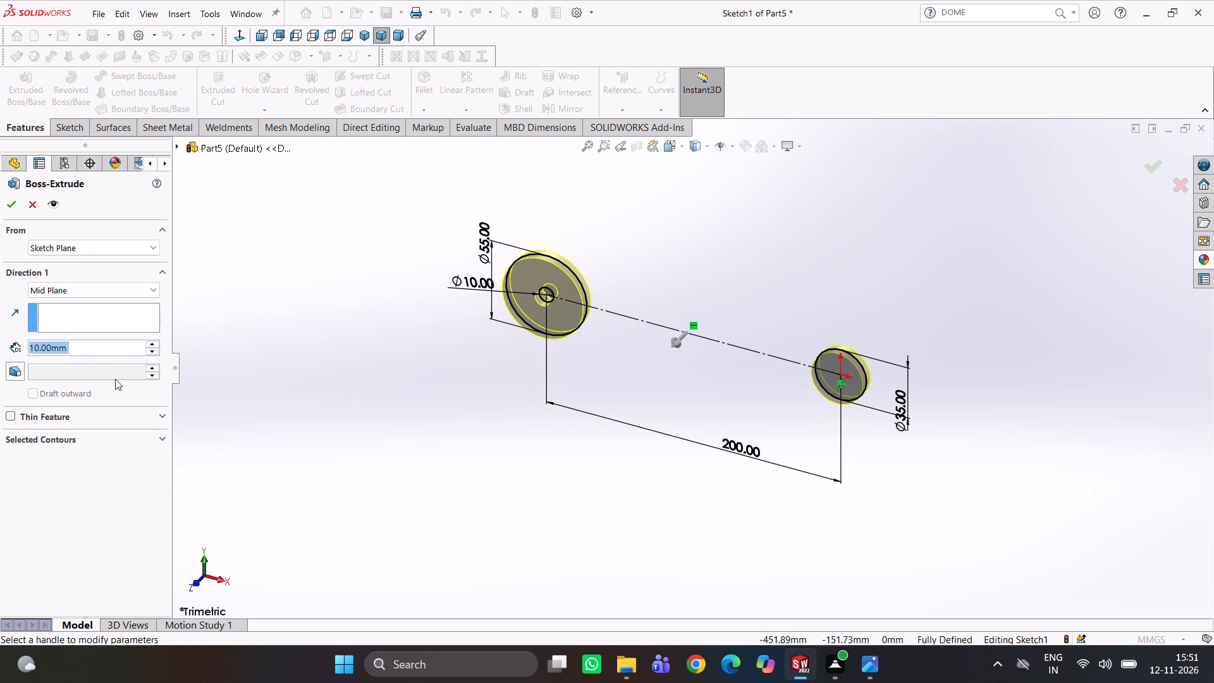
type("40")
key("Return")
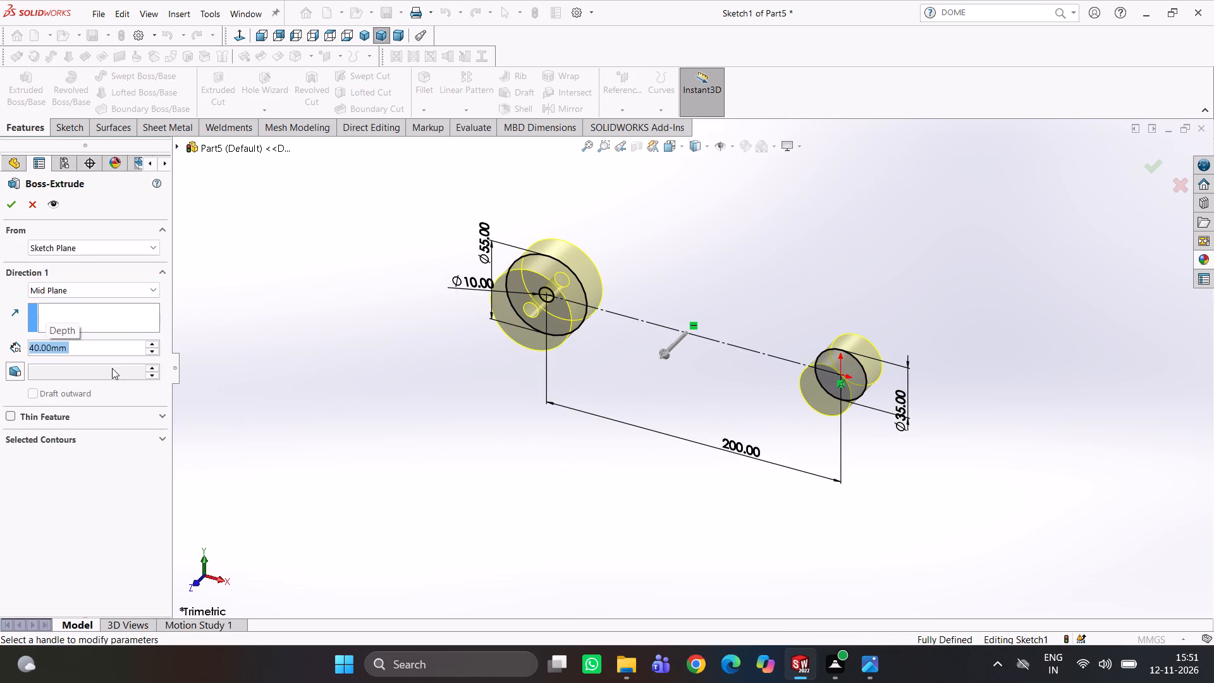
left_click(11, 202)
left_click(718, 269)
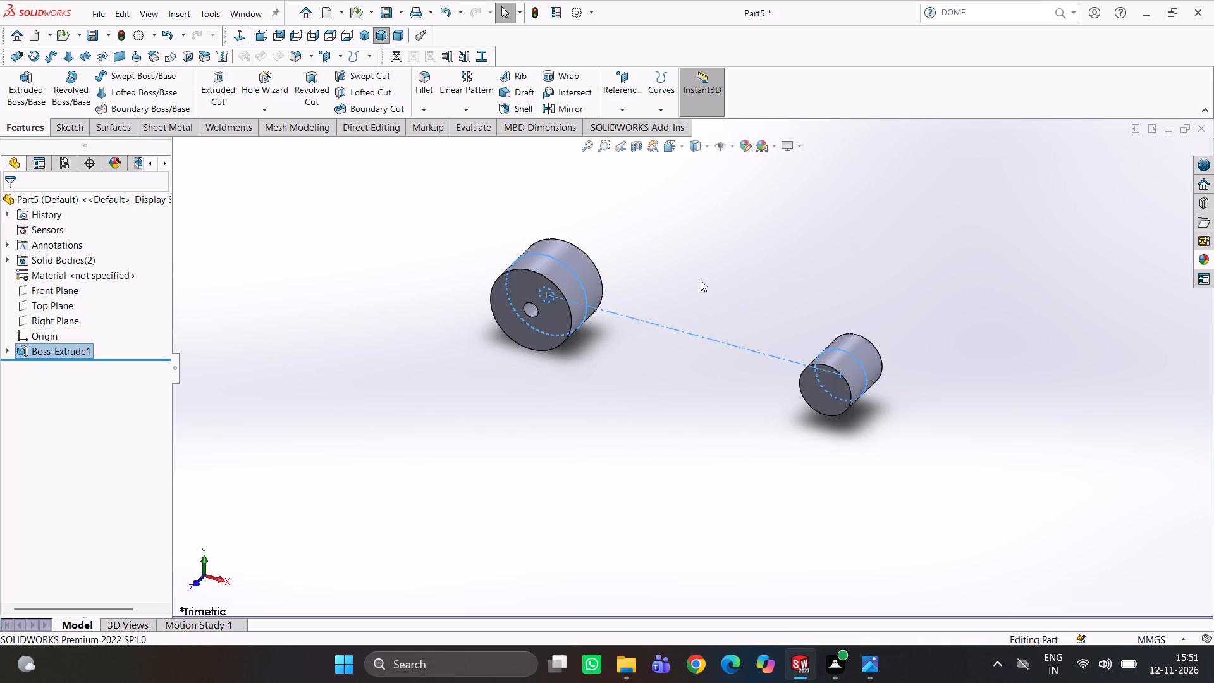
Start a new sketch on the Front Plane.
middle_click_drag(704, 274, 723, 206)
left_click(67, 292)
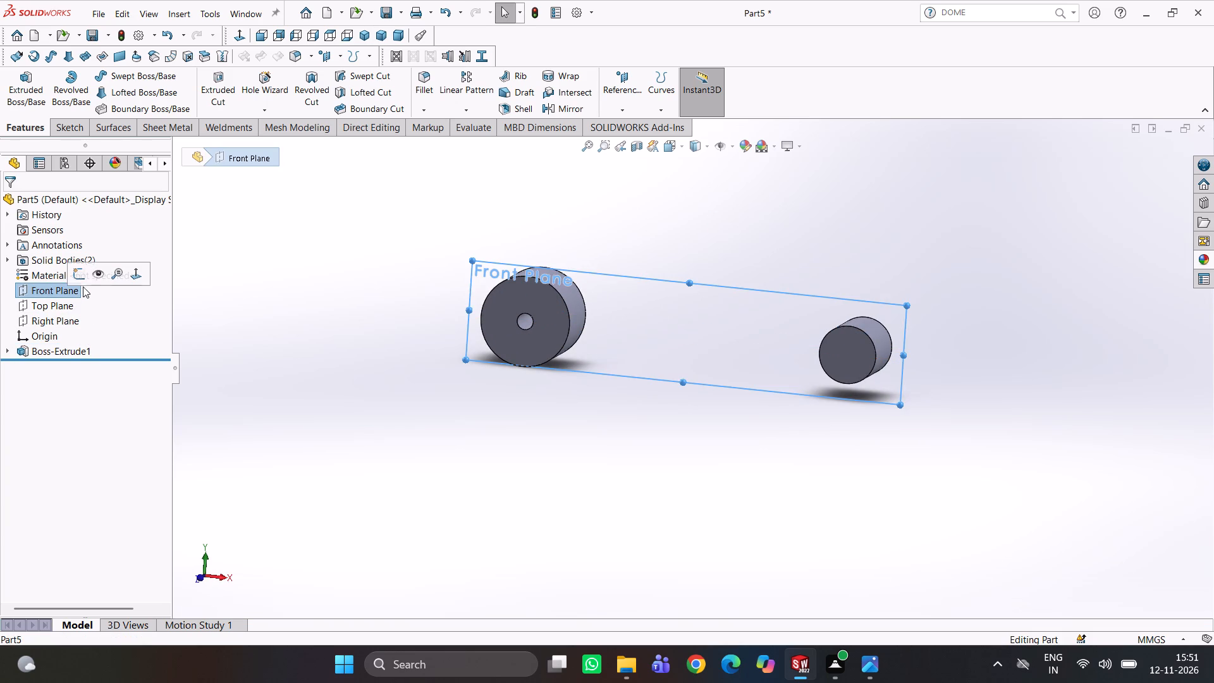
left_click(80, 271)
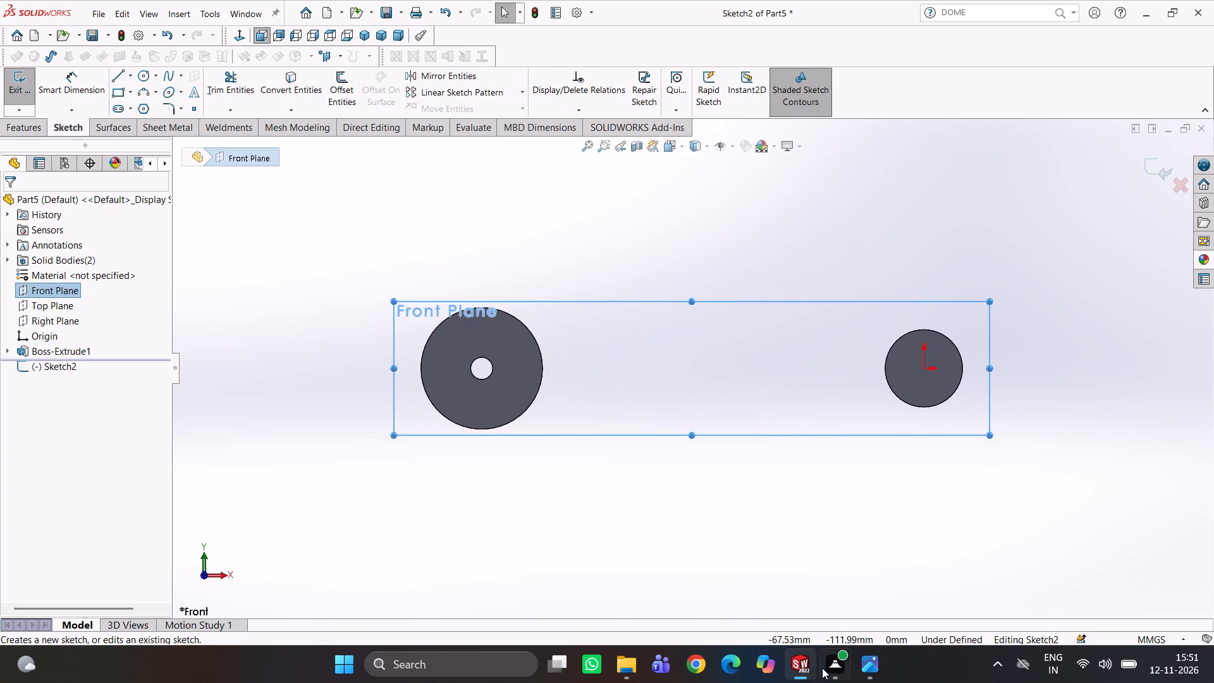
Examine the front view in the reference drawing image for the upper boss's position, angle and diameter, then return to SOLIDWORKS.
left_click(864, 661)
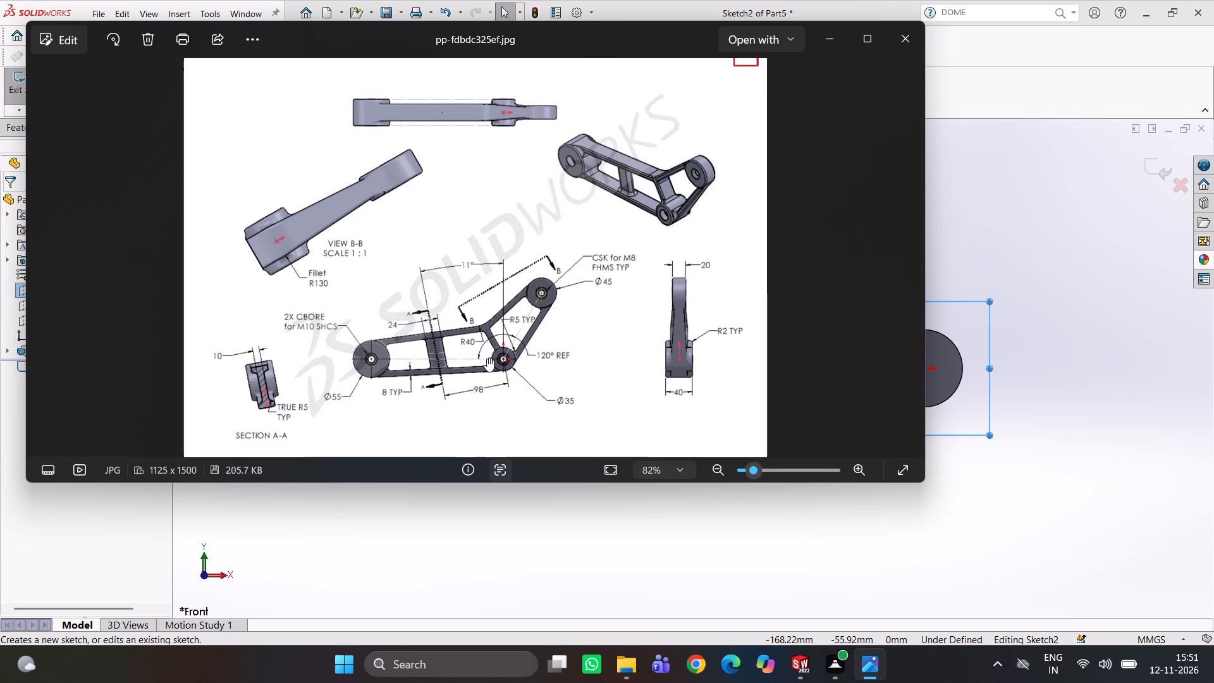
scroll(487, 358, "down", 3)
scroll(473, 363, "up", 5)
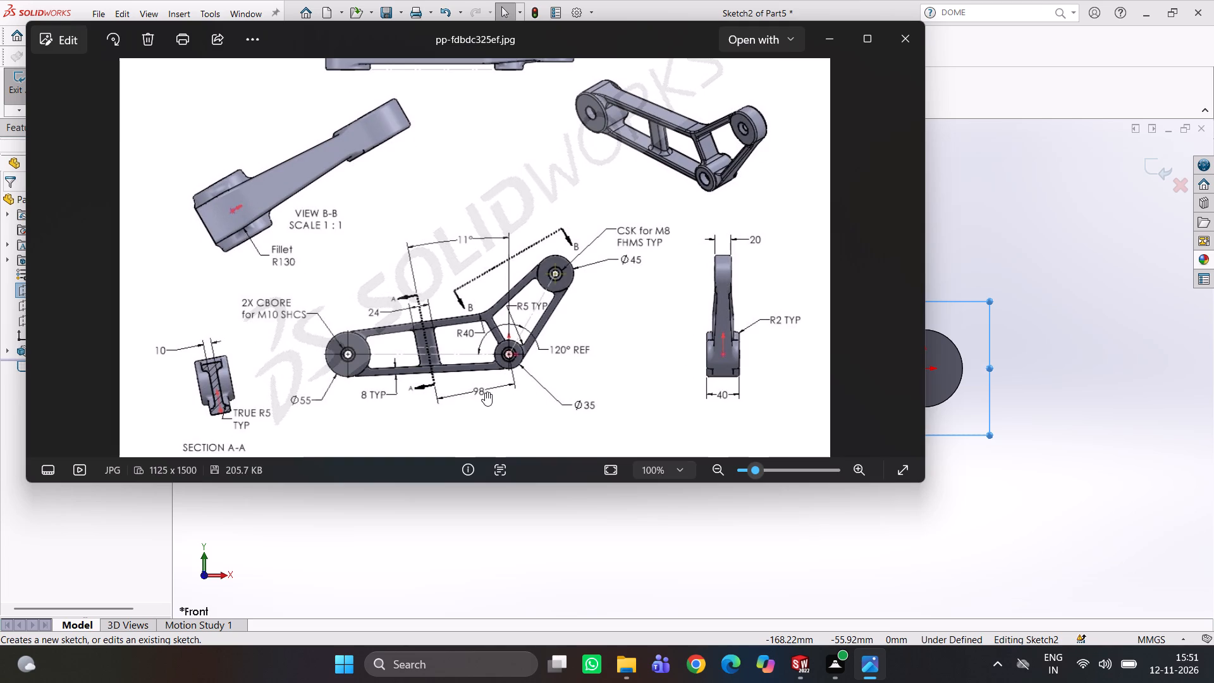
scroll(501, 398, "up", 4)
scroll(501, 398, "down", 7)
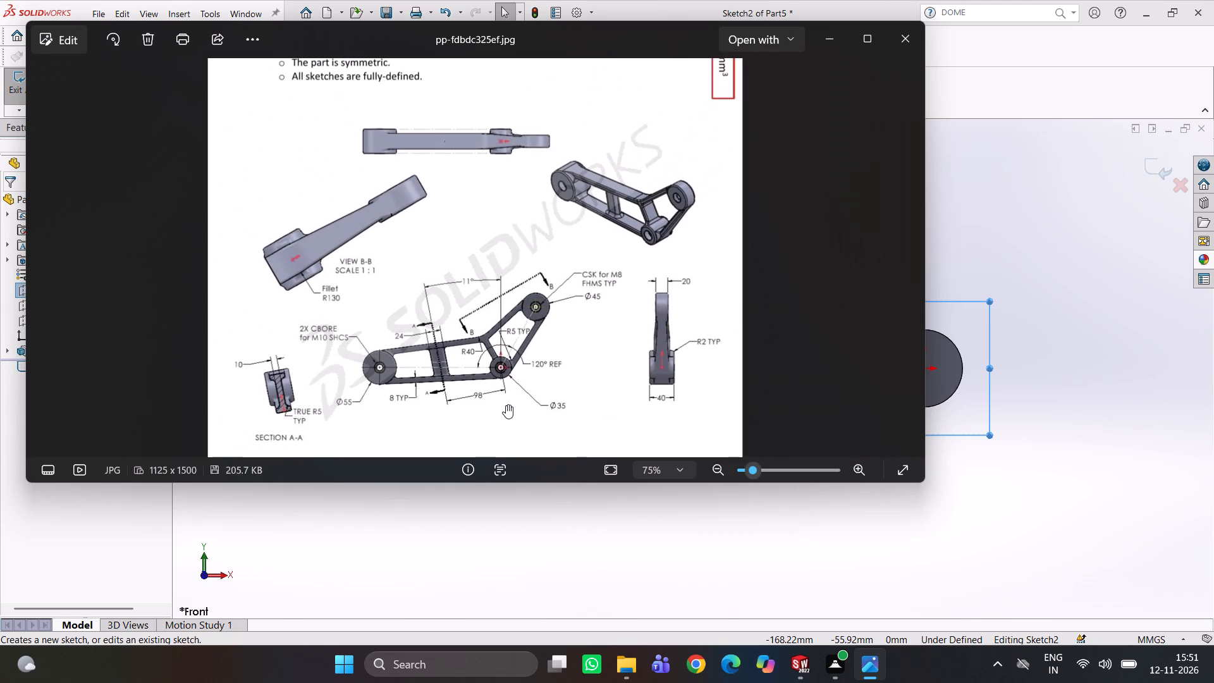
left_click(623, 555)
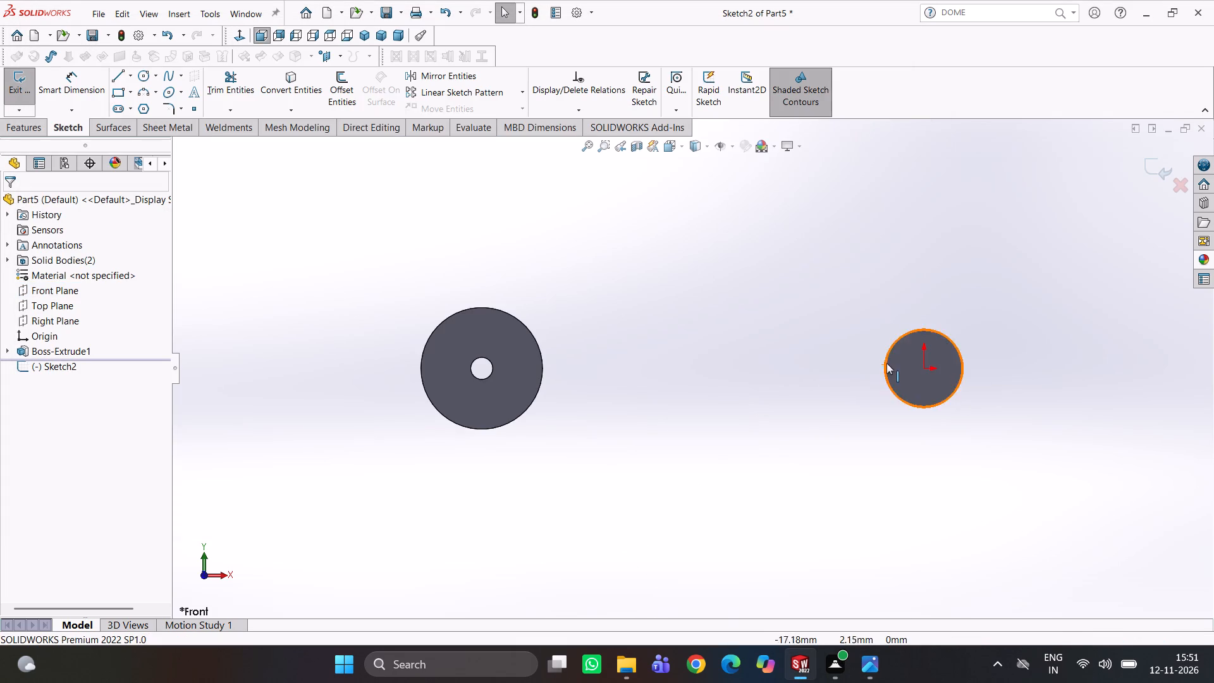
Sketch a circle of about 13 mm radius above and to the right of the 35 mm boss.
scroll(886, 362, "up", 2)
right_click_drag(895, 286, 1028, 256)
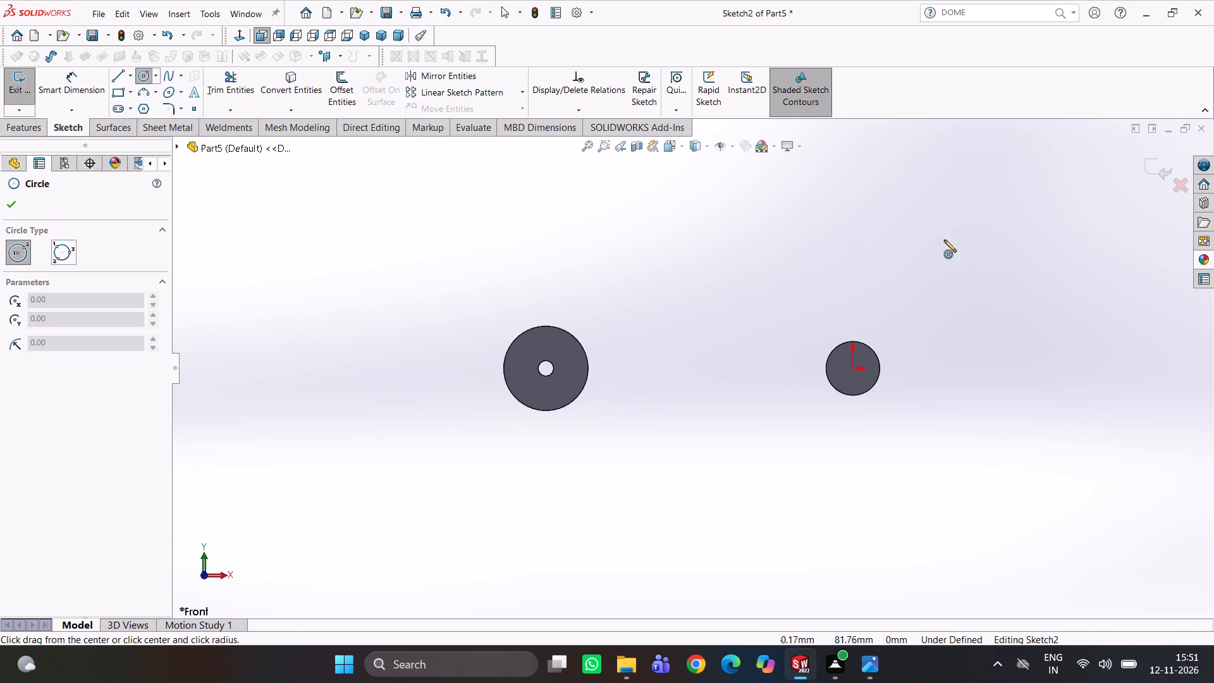
left_click(948, 196)
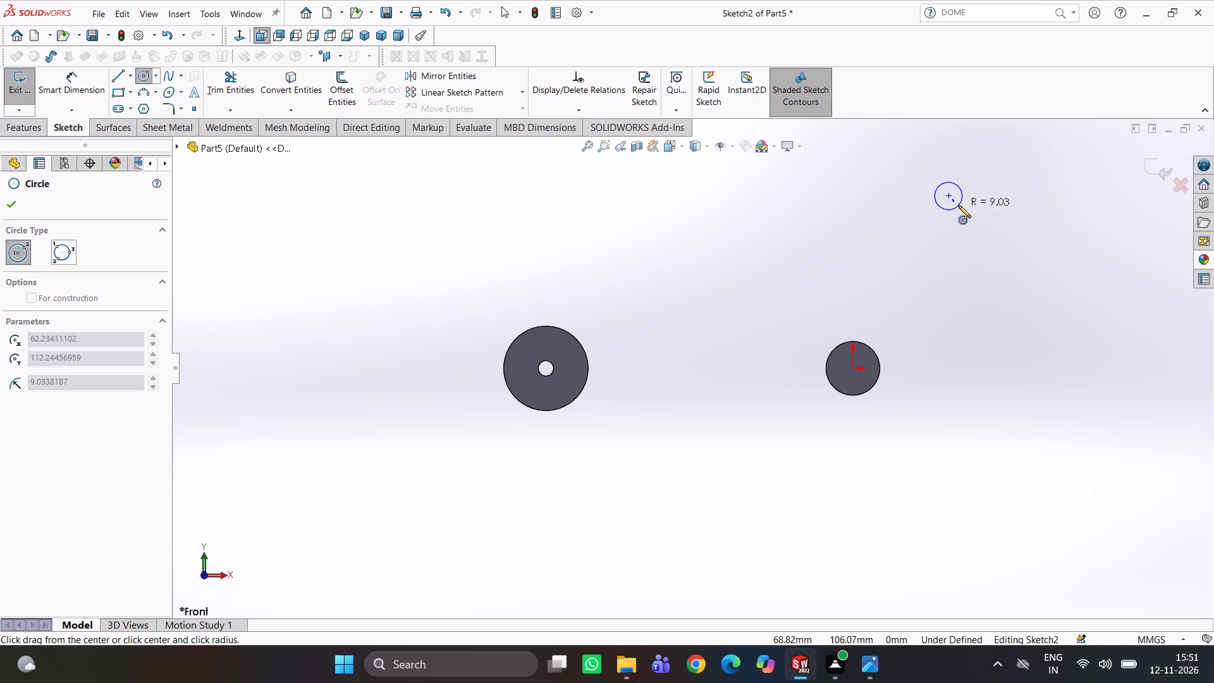
left_click(962, 211)
Draw lines from the origin to the new circle's centre, about 128 mm long, and horizontally to the 55 mm boss's centre.
right_click_drag(1030, 385, 917, 390)
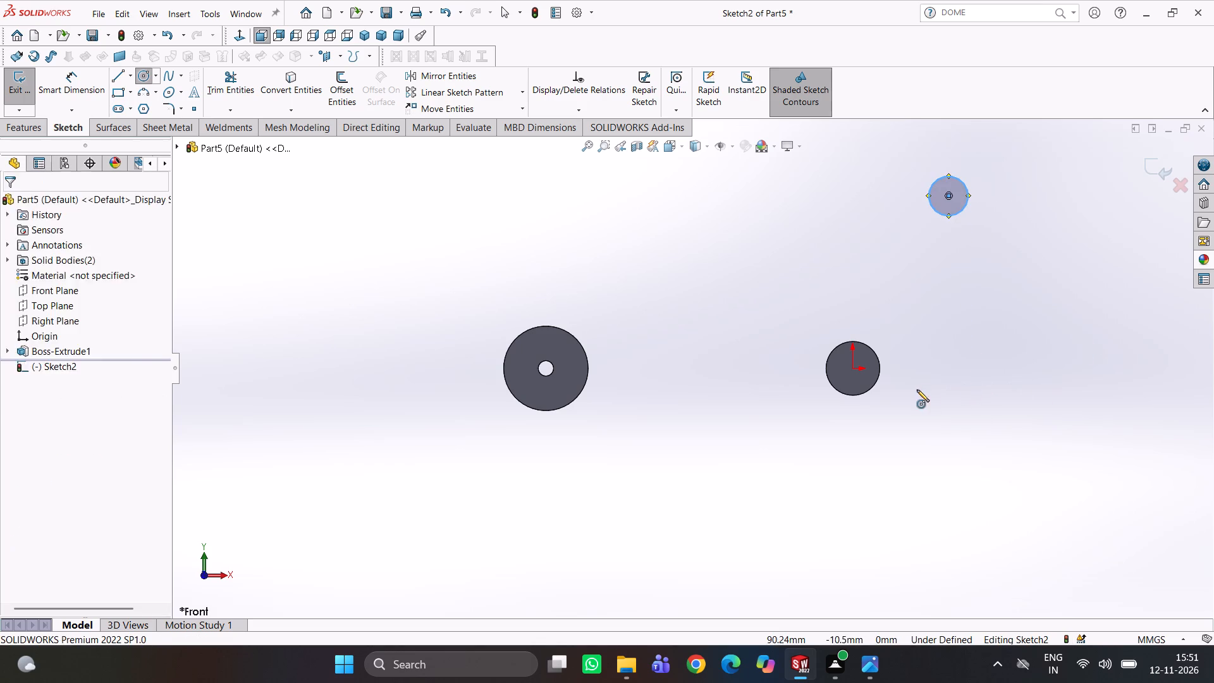
left_click(854, 366)
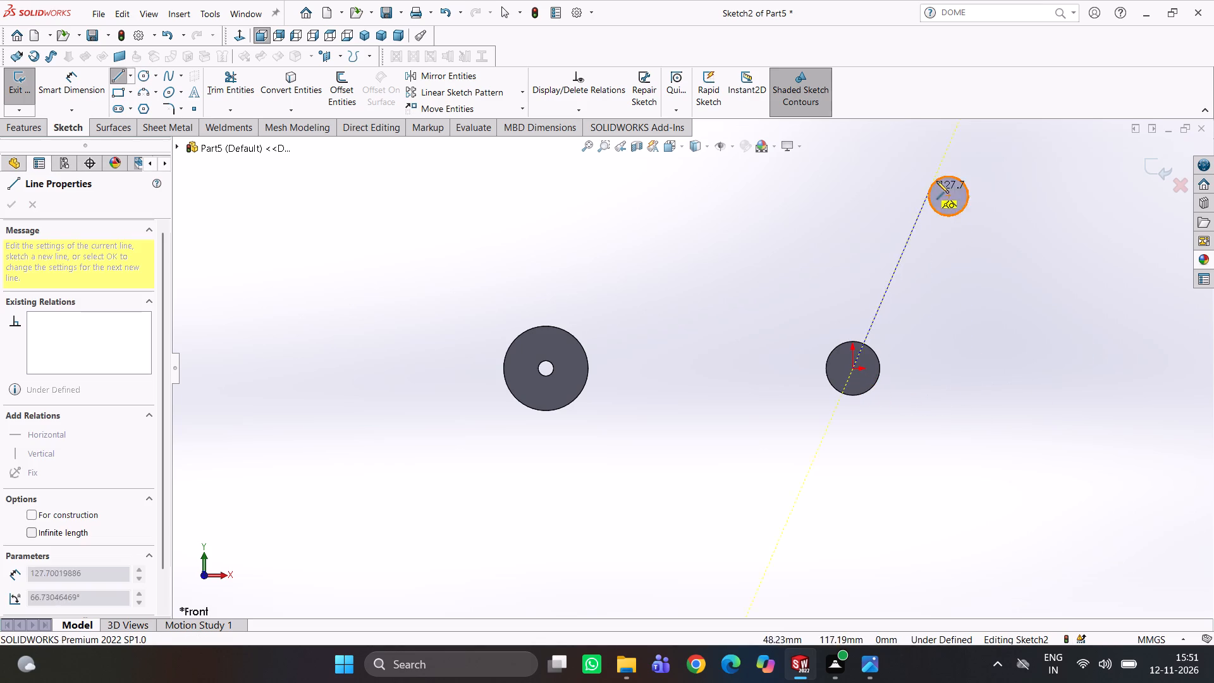
left_click(951, 194)
key("Escape")
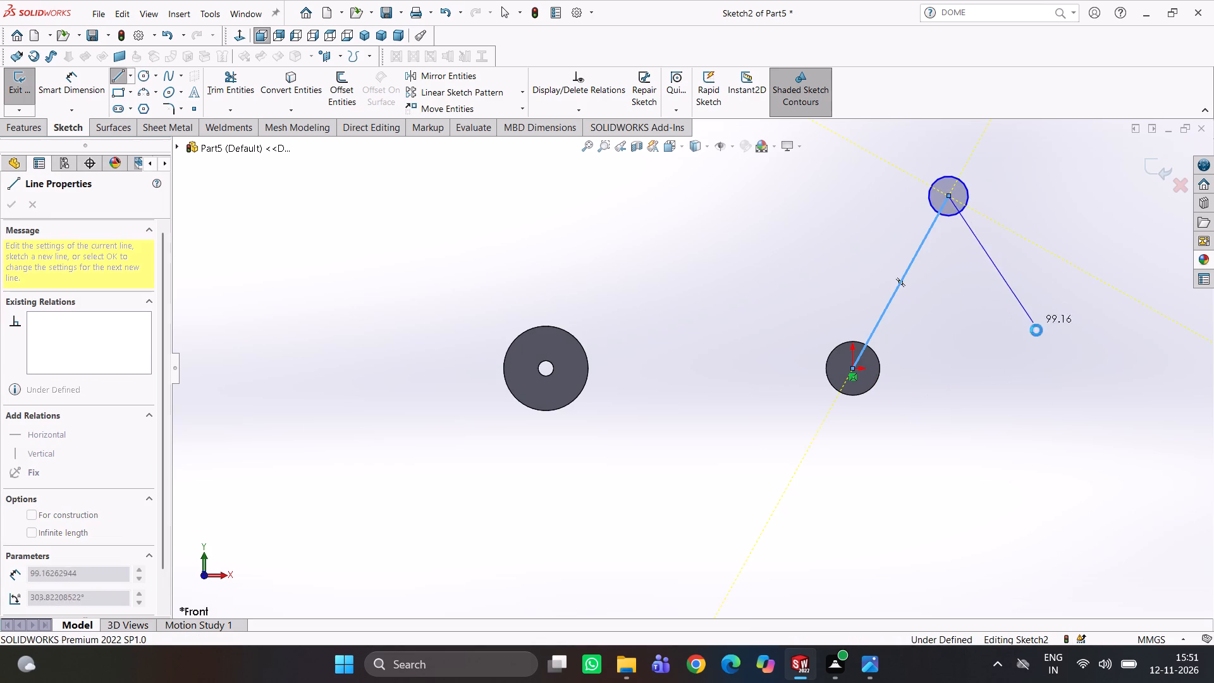
right_click_drag(1067, 386, 880, 422)
left_click(853, 368)
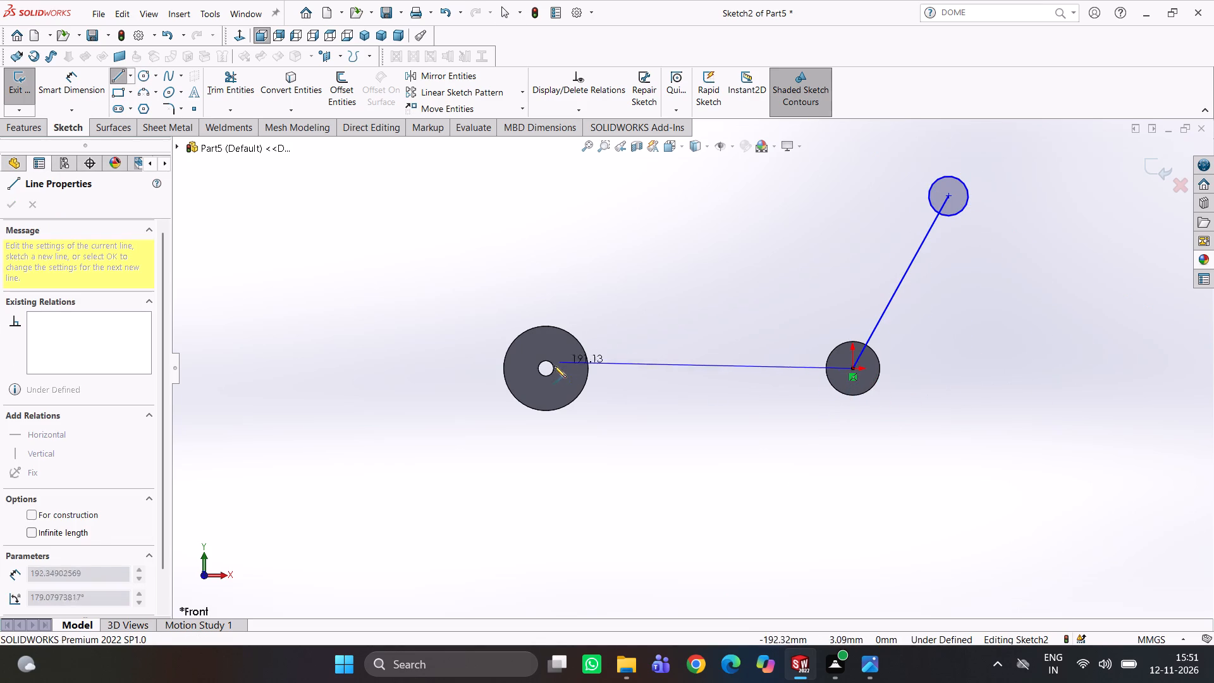
left_click(545, 368)
Convert the horizontal line and the inclined line to construction geometry.
right_click(697, 283)
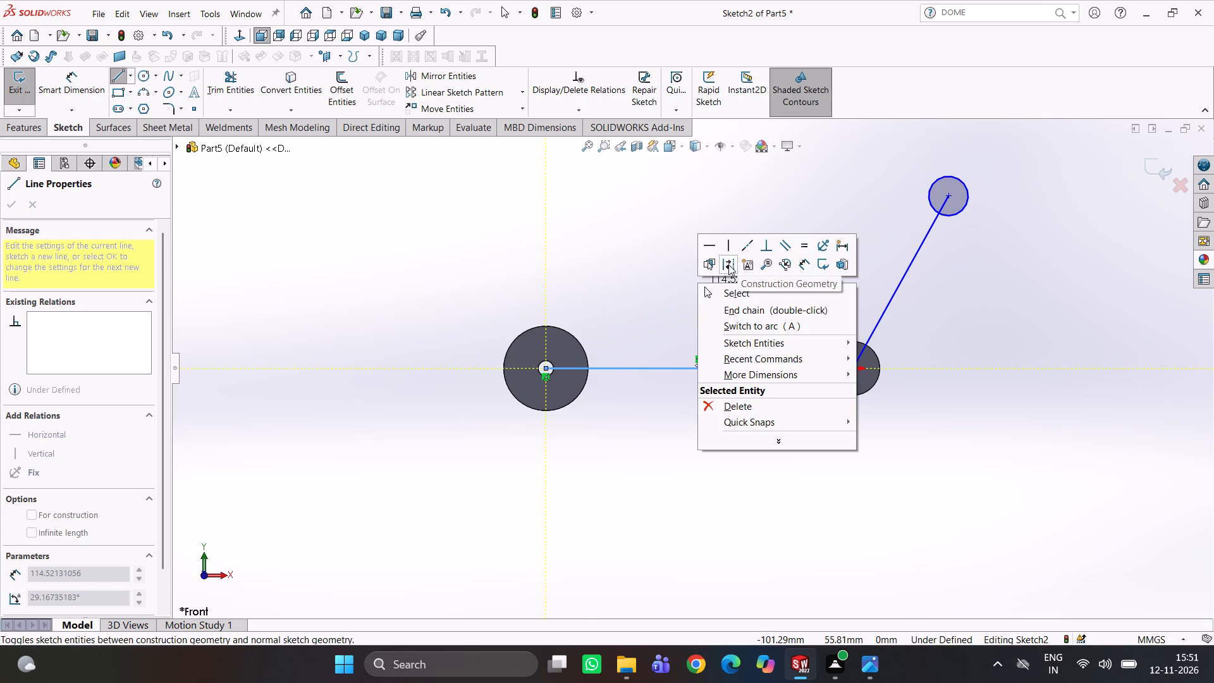
left_click(728, 264)
left_click(913, 268)
left_click(910, 266)
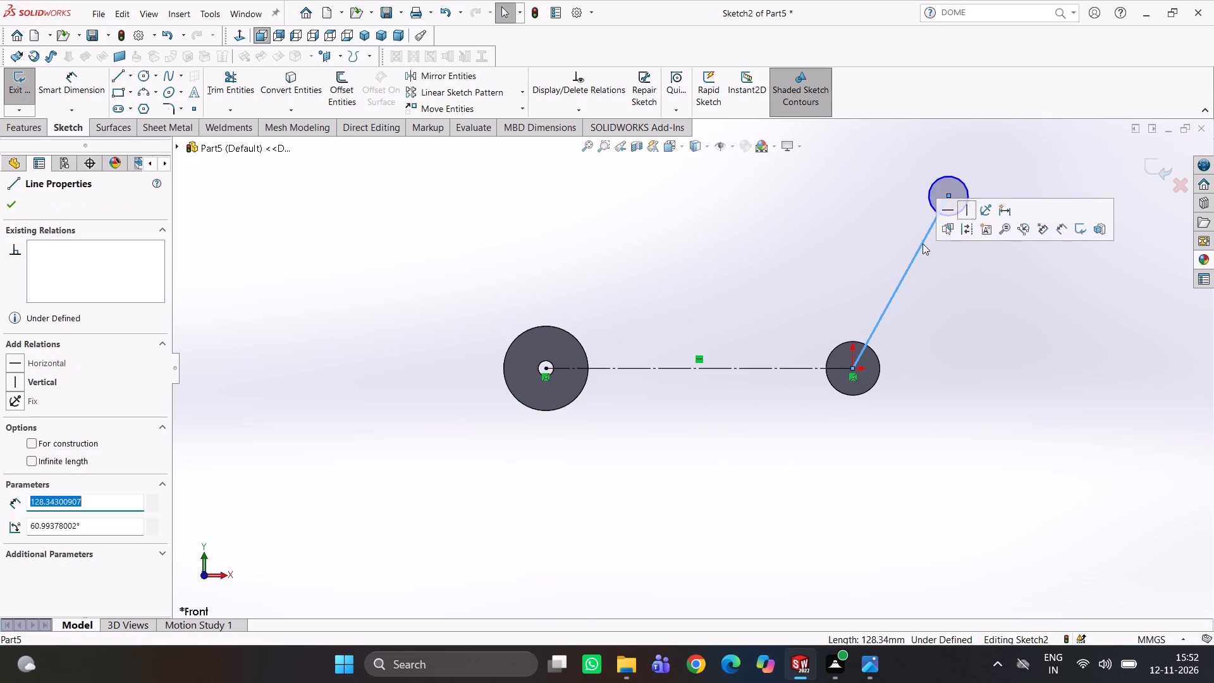
left_click(969, 230)
left_click(982, 349)
Dimension the angle between the horizontal and inclined construction lines as 120°.
right_click_drag(990, 415, 982, 346)
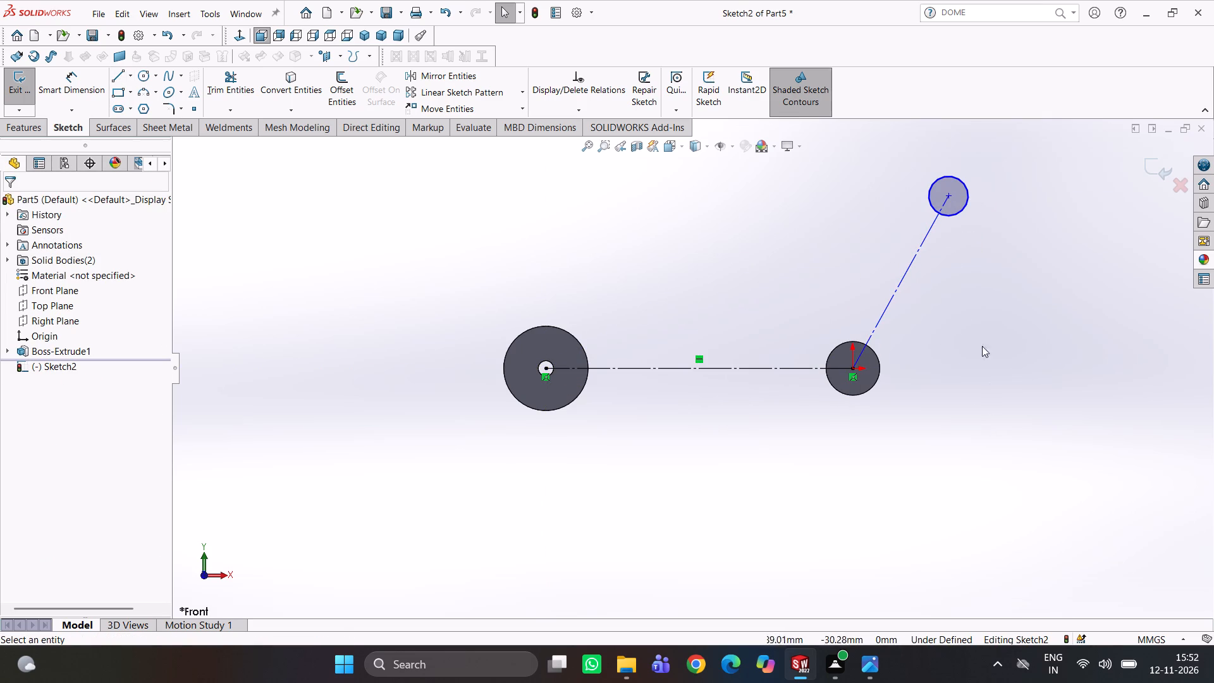
right_click_drag(982, 346, 950, 248)
left_click(816, 367)
left_click(885, 314)
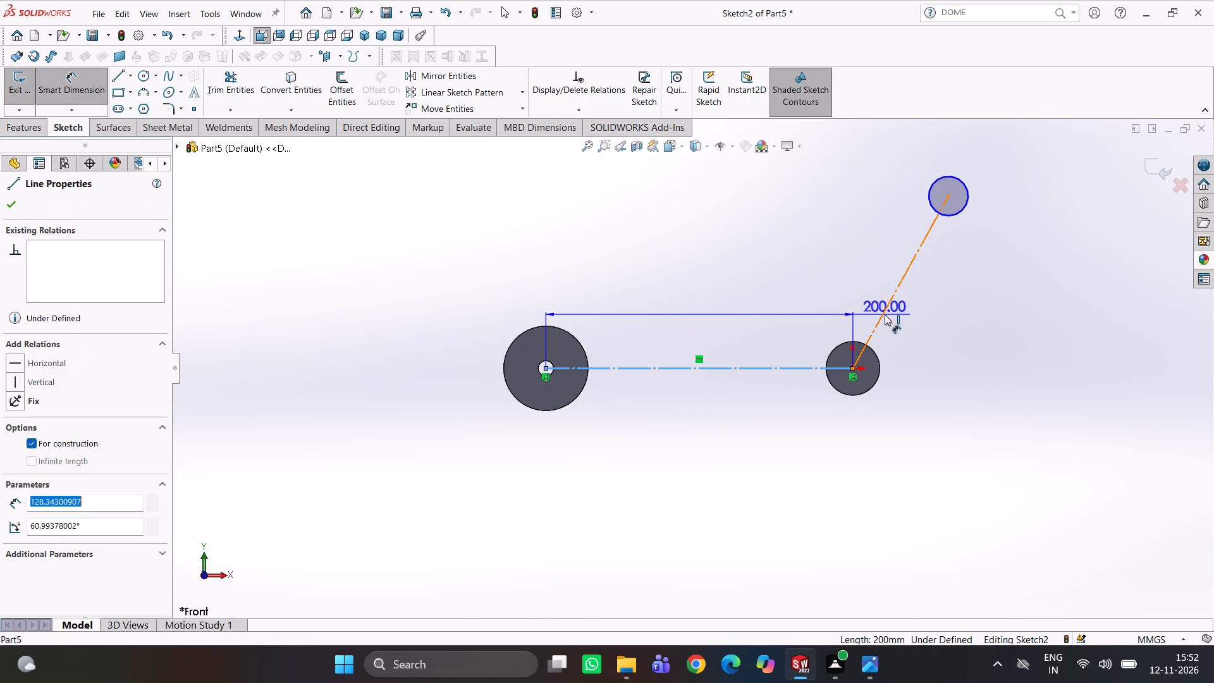
left_click(859, 300)
type("120")
key("Return")
left_click(924, 396)
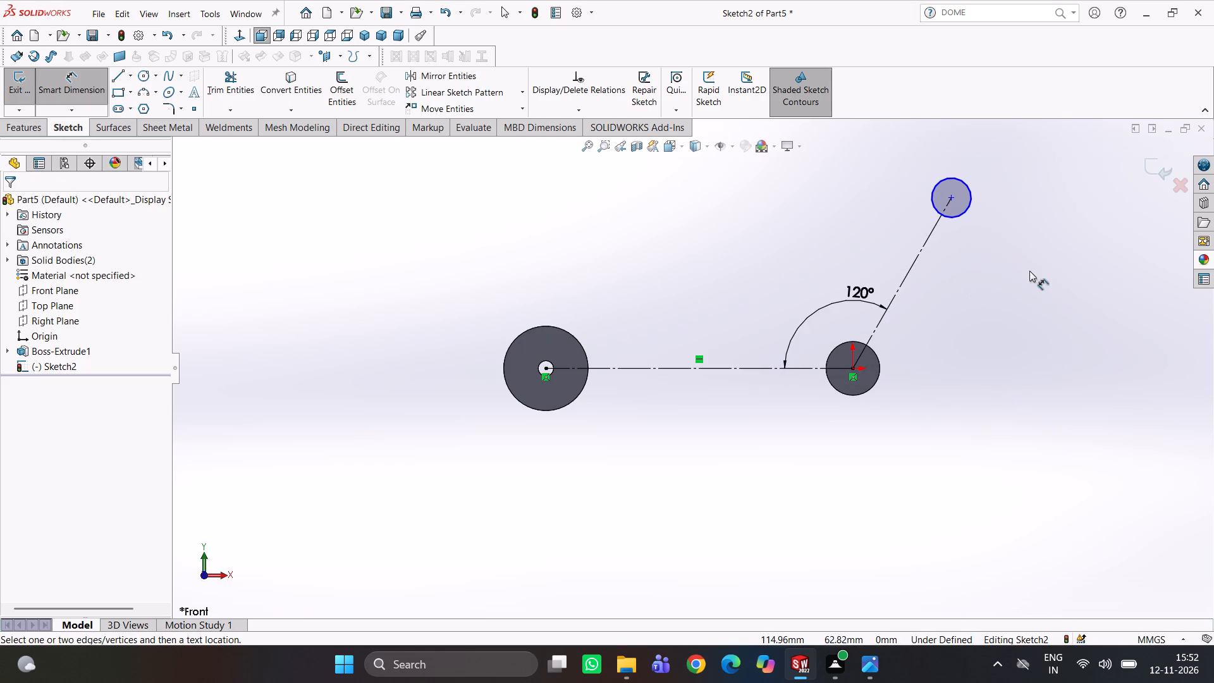
Dimension the upper circle's diameter as 45 mm, consulting the reference drawing image.
left_click(969, 203)
left_click_drag(1000, 226, 1017, 243)
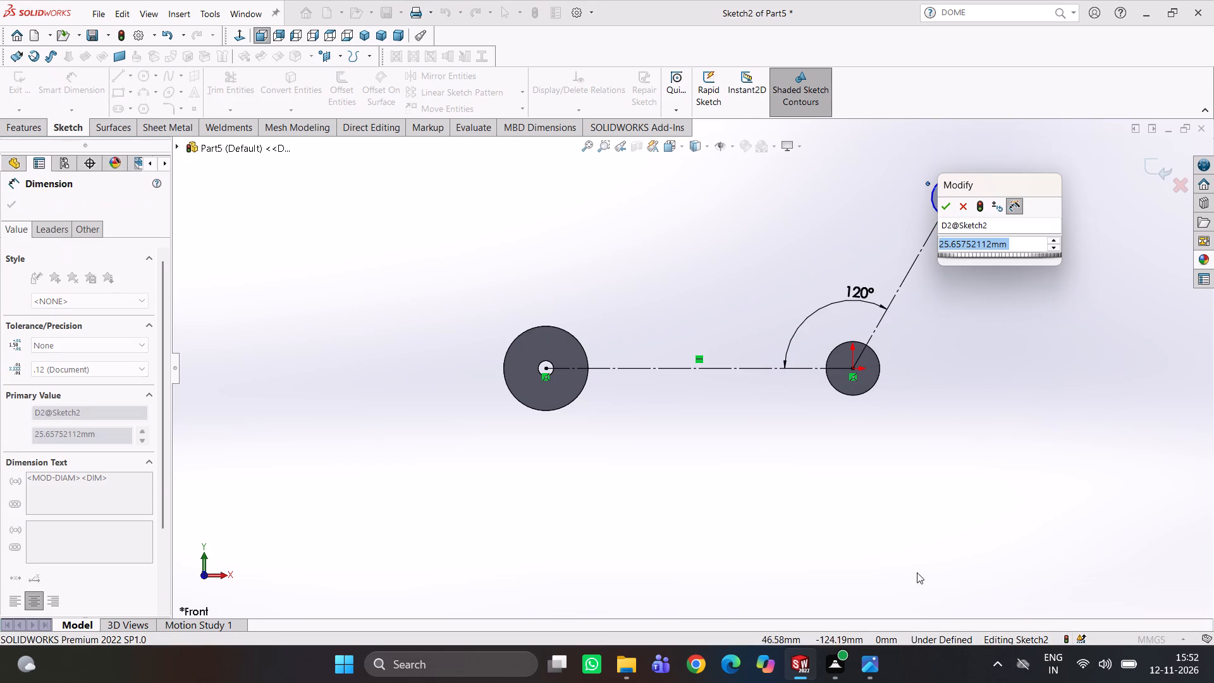
left_click(879, 668)
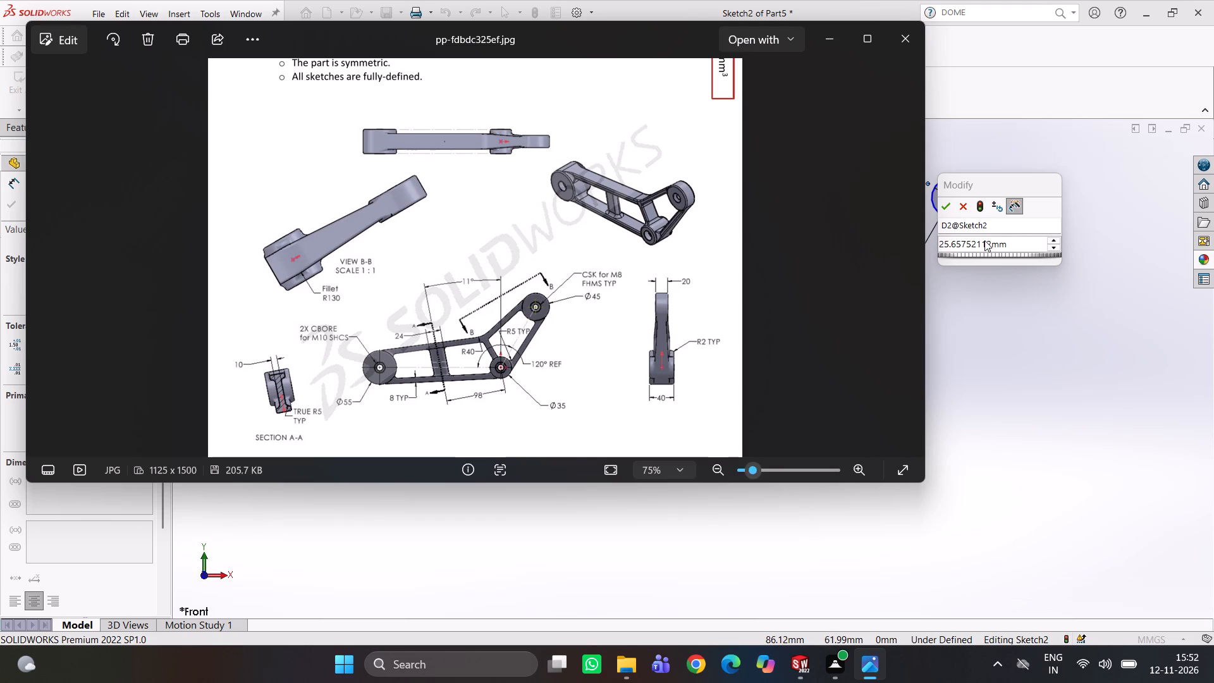
left_click_drag(1018, 240, 906, 271)
type("45")
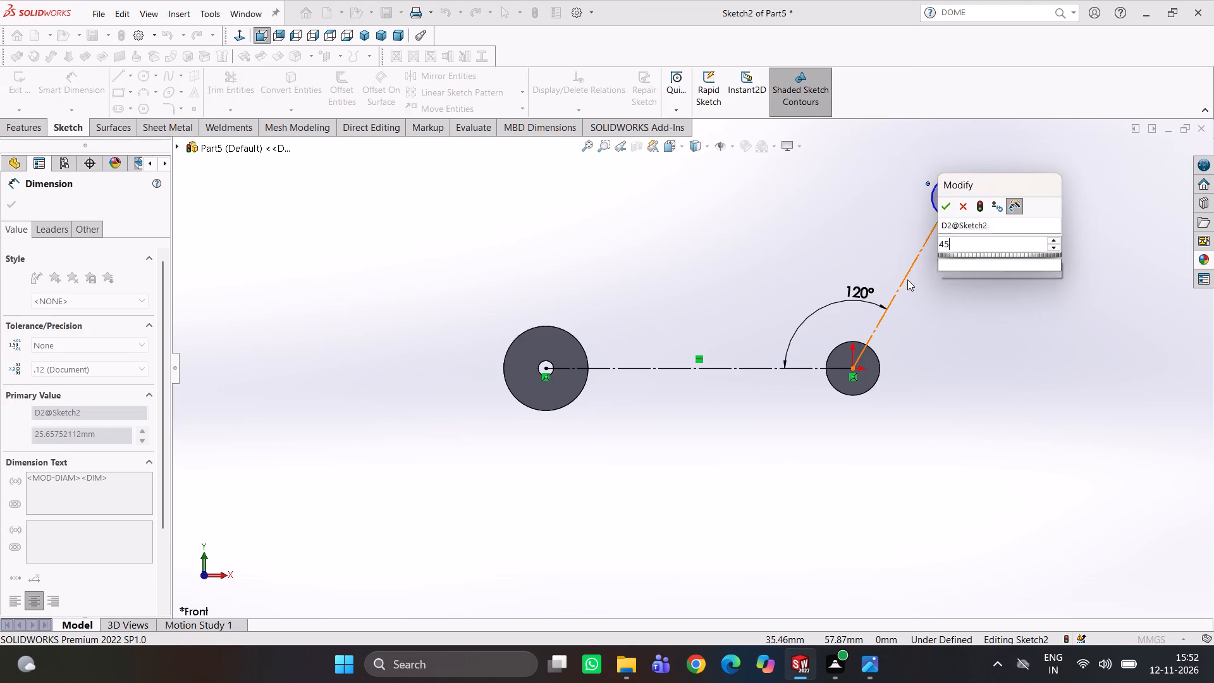
key("Return")
left_click(919, 280)
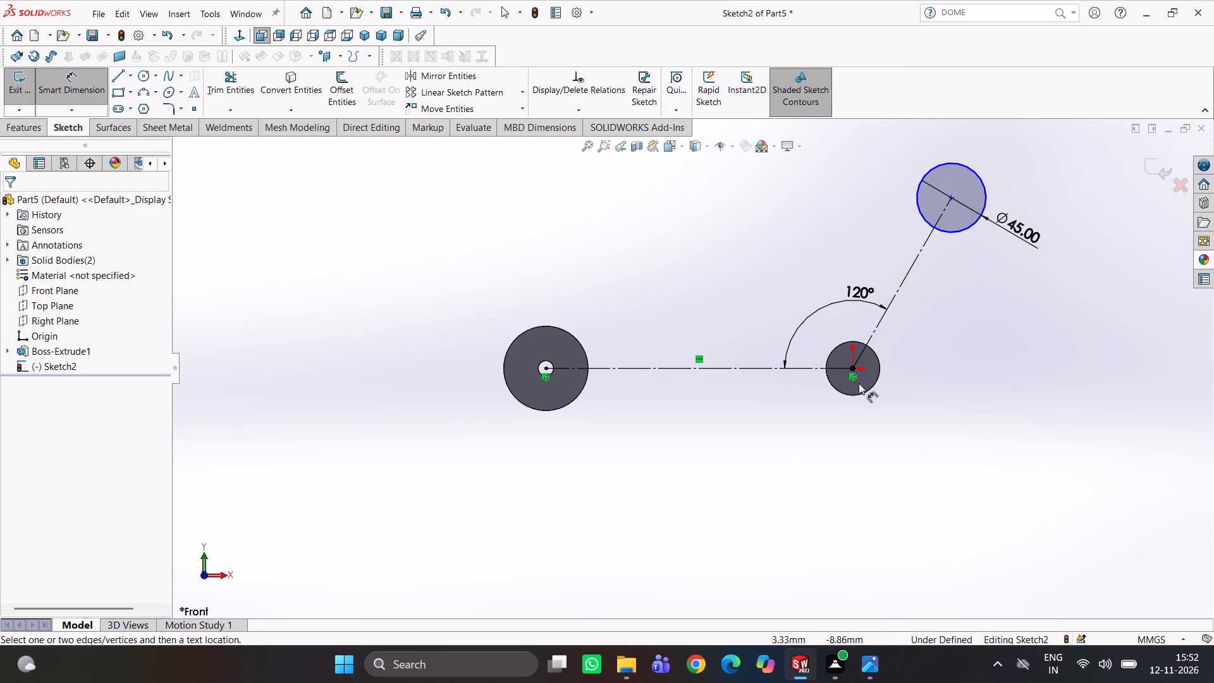
Dimension the vertical distance between the origin and the upper circle's centre as 100 mm, consulting the reference drawing image.
left_click(864, 663)
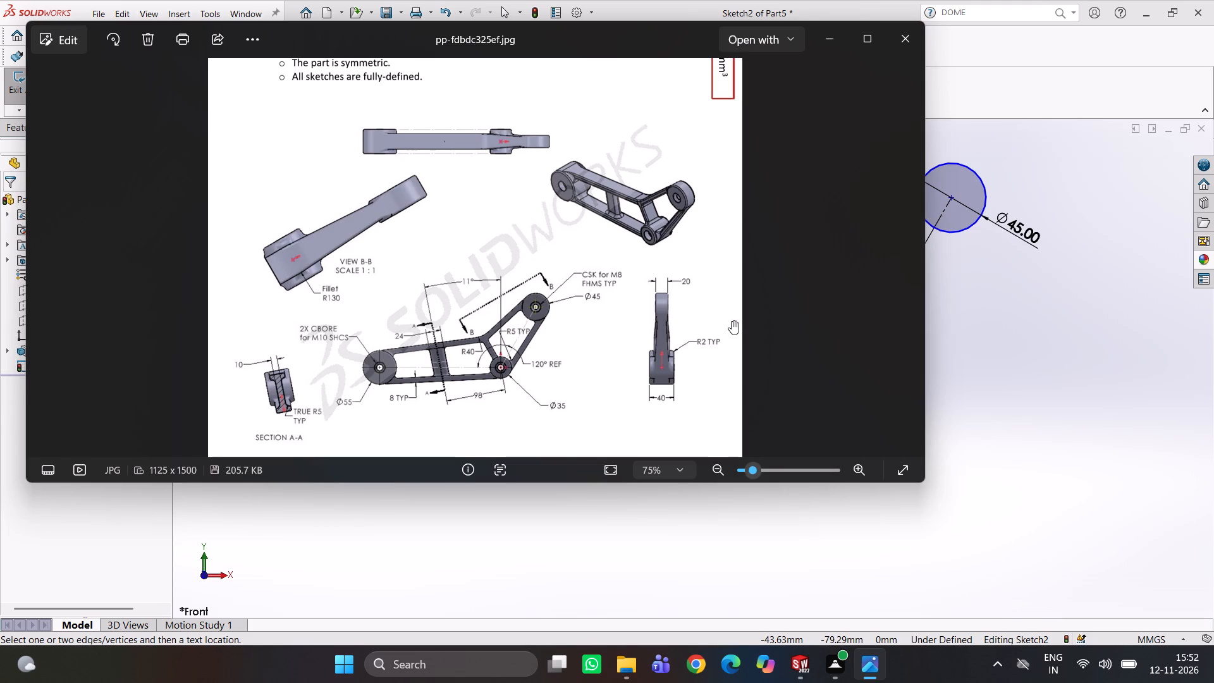
left_click(995, 333)
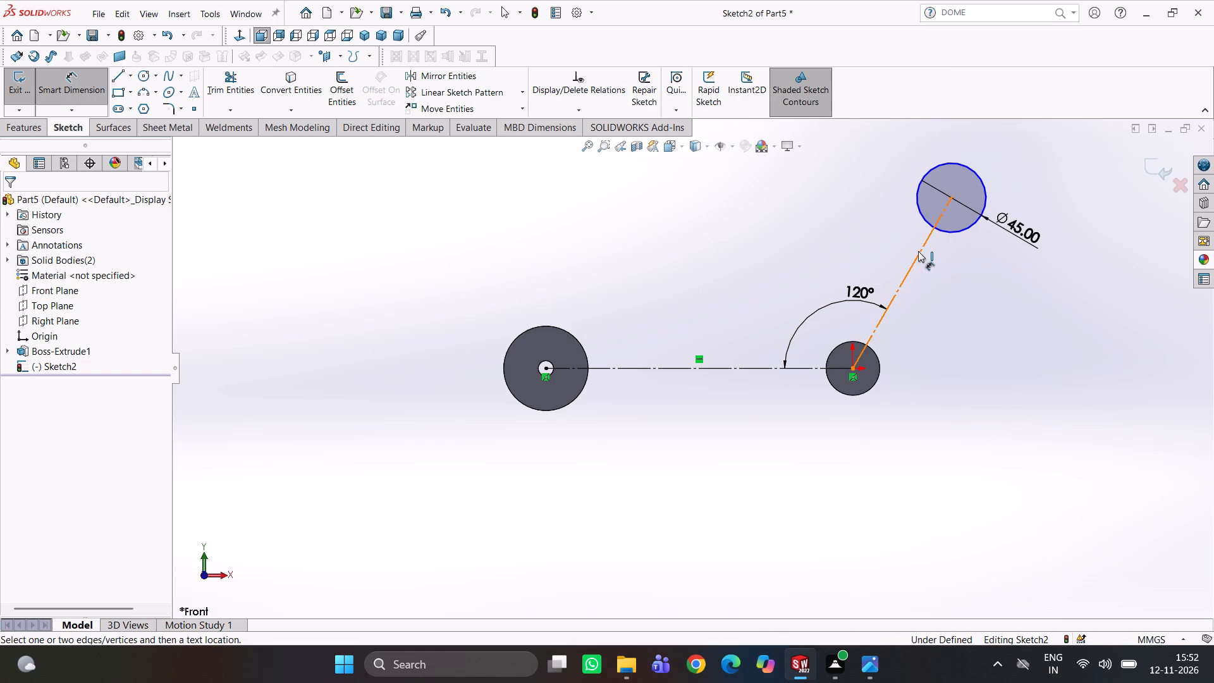
left_click(952, 195)
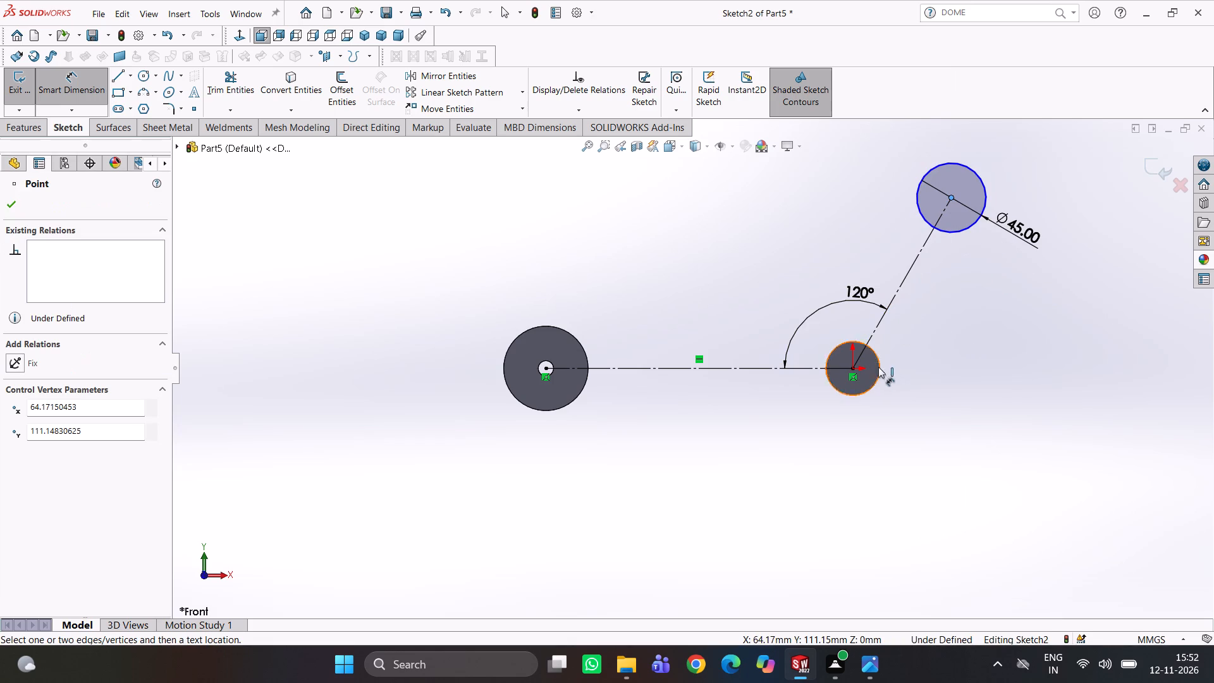
left_click(852, 368)
left_click(1033, 328)
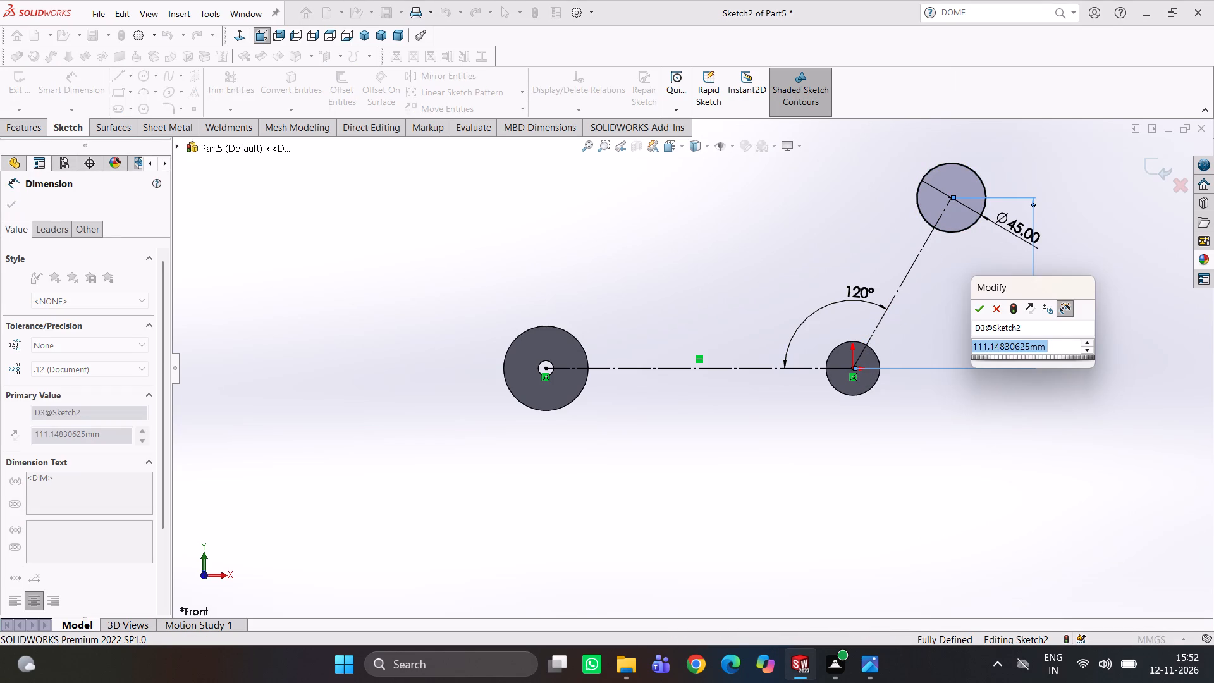
type("100")
key("Return")
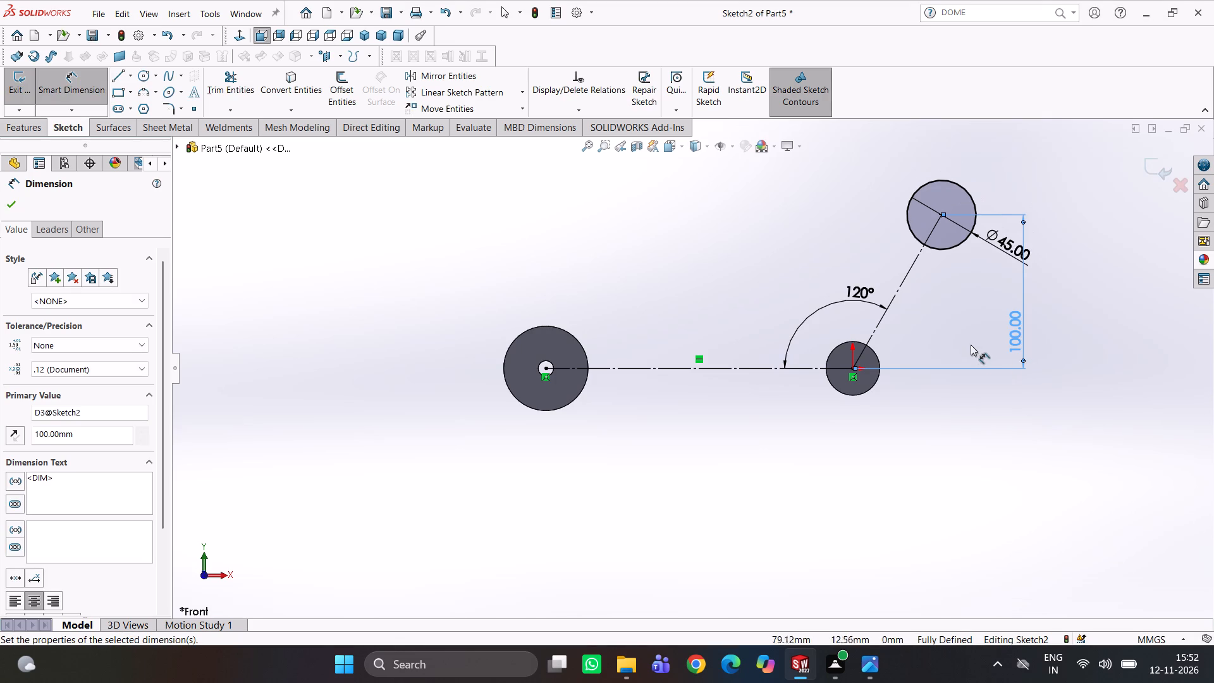
Check the reference drawing and extrude the 45 mm circle to a 20 mm depth with the Mid Plane end condition.
left_click(865, 669)
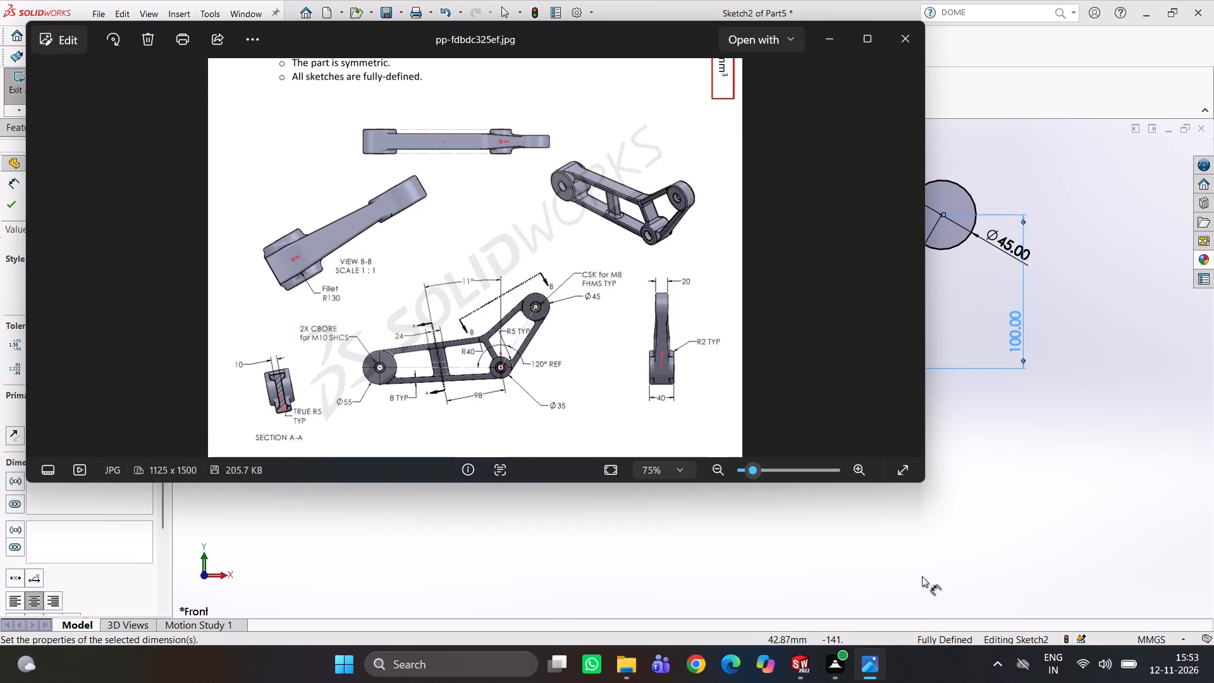
left_click(964, 517)
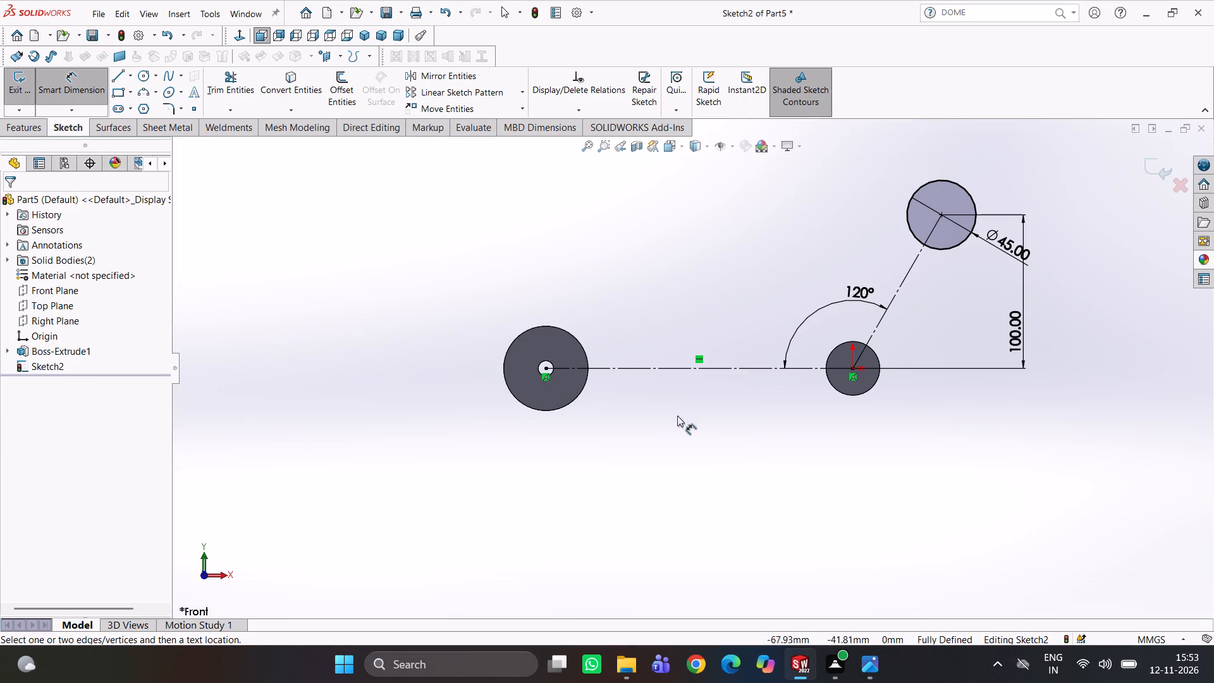
left_click(5, 133)
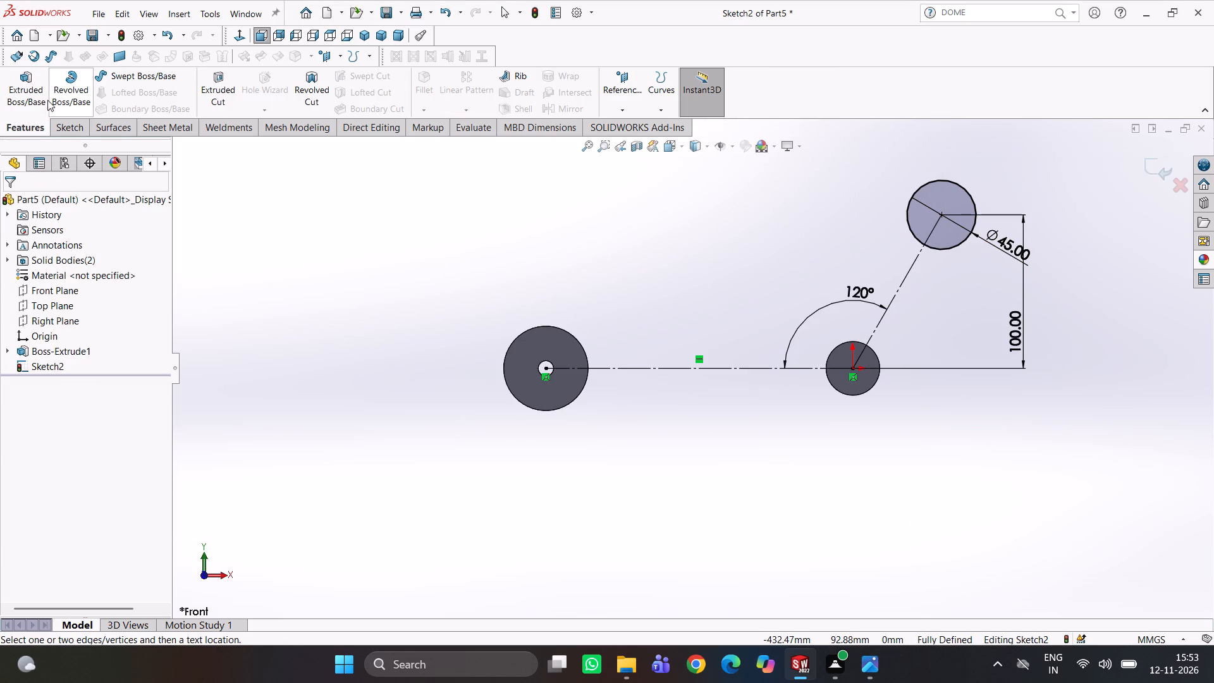
left_click(29, 80)
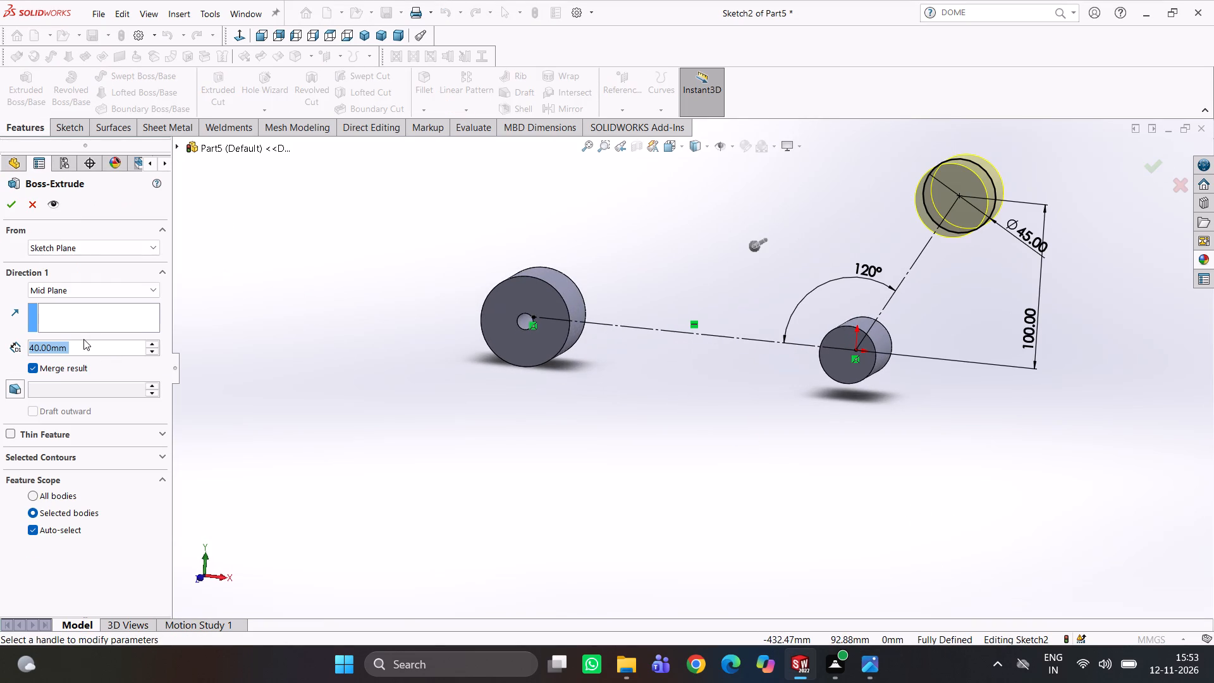
left_click(870, 662)
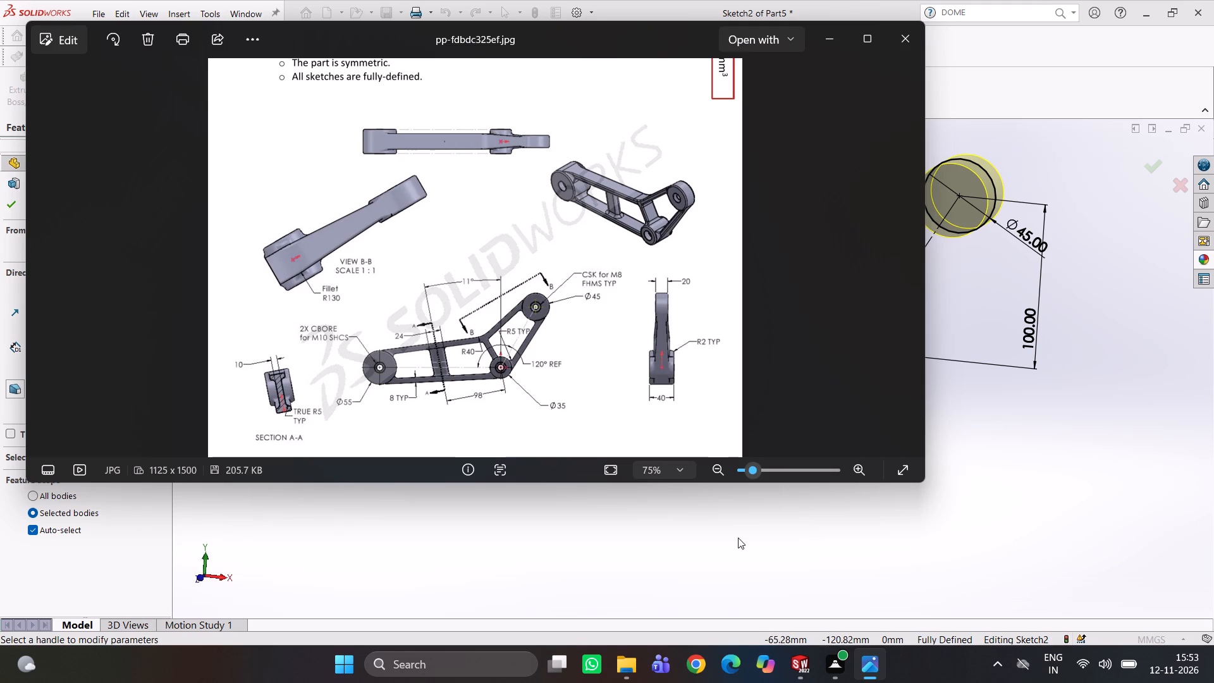
left_click(710, 527)
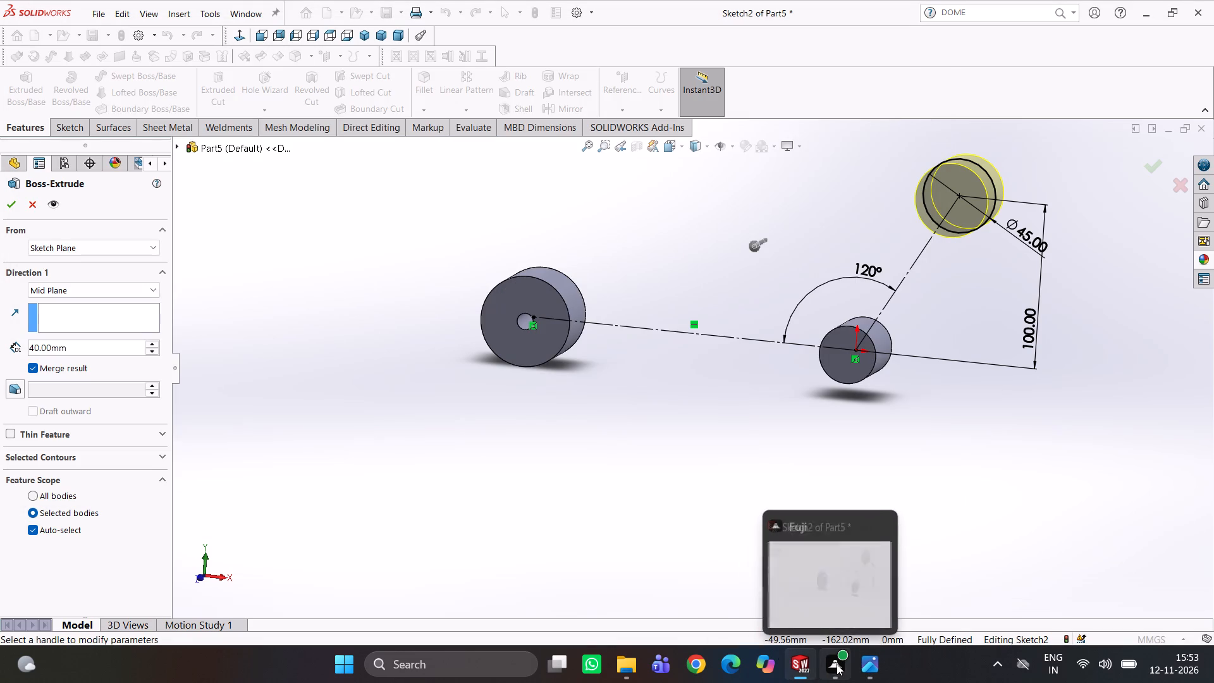
left_click(656, 422)
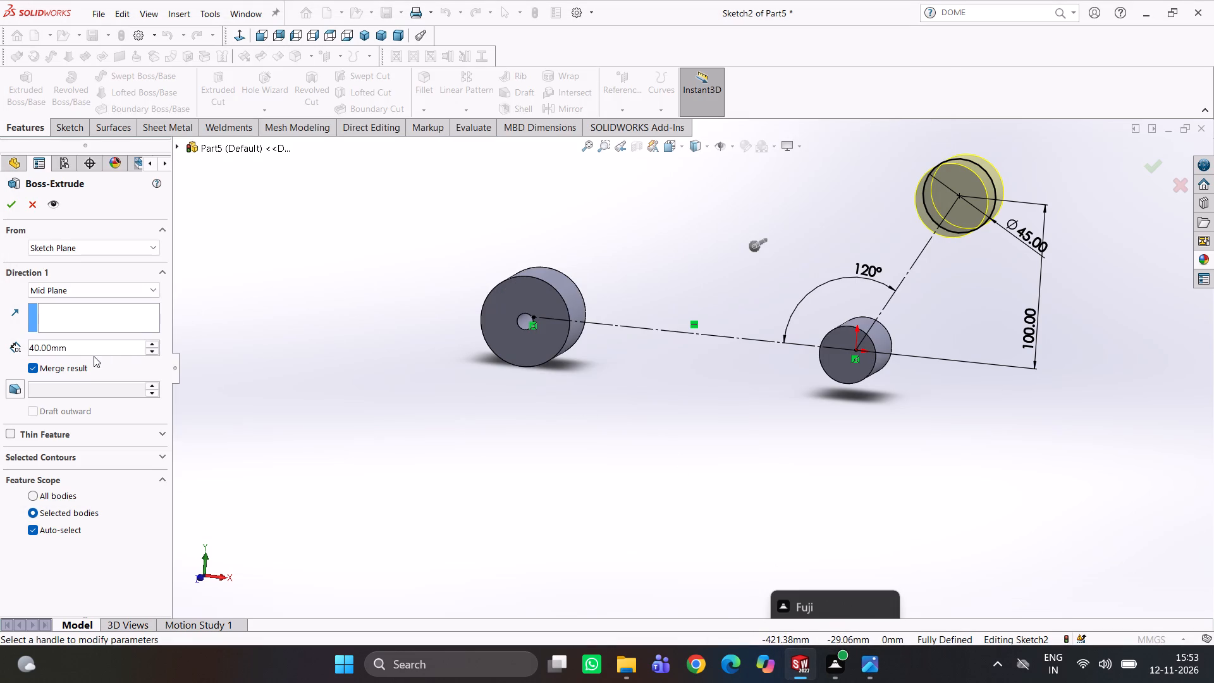
left_click_drag(82, 352, 6, 362)
type("20")
key("Return")
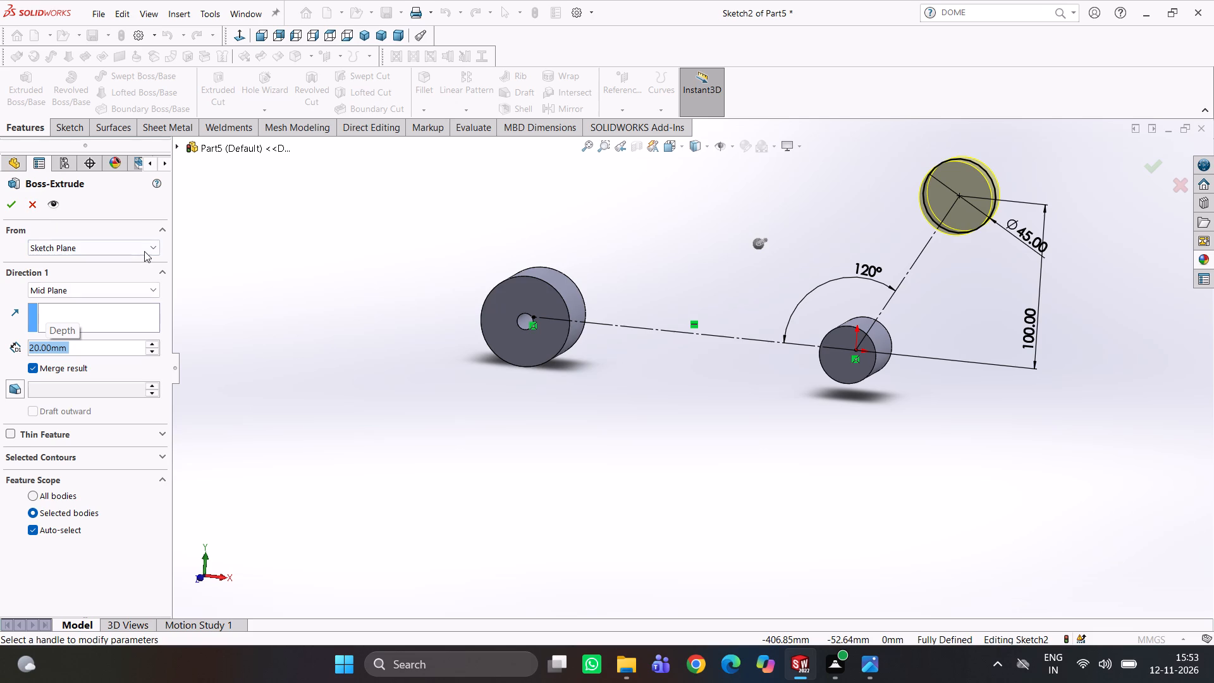
left_click(3, 207)
left_click(260, 231)
In a new Front Plane sketch, draw a line about 200 mm long between the undersides of the 55 mm and 35 mm bosses.
middle_click_drag(651, 424, 671, 443)
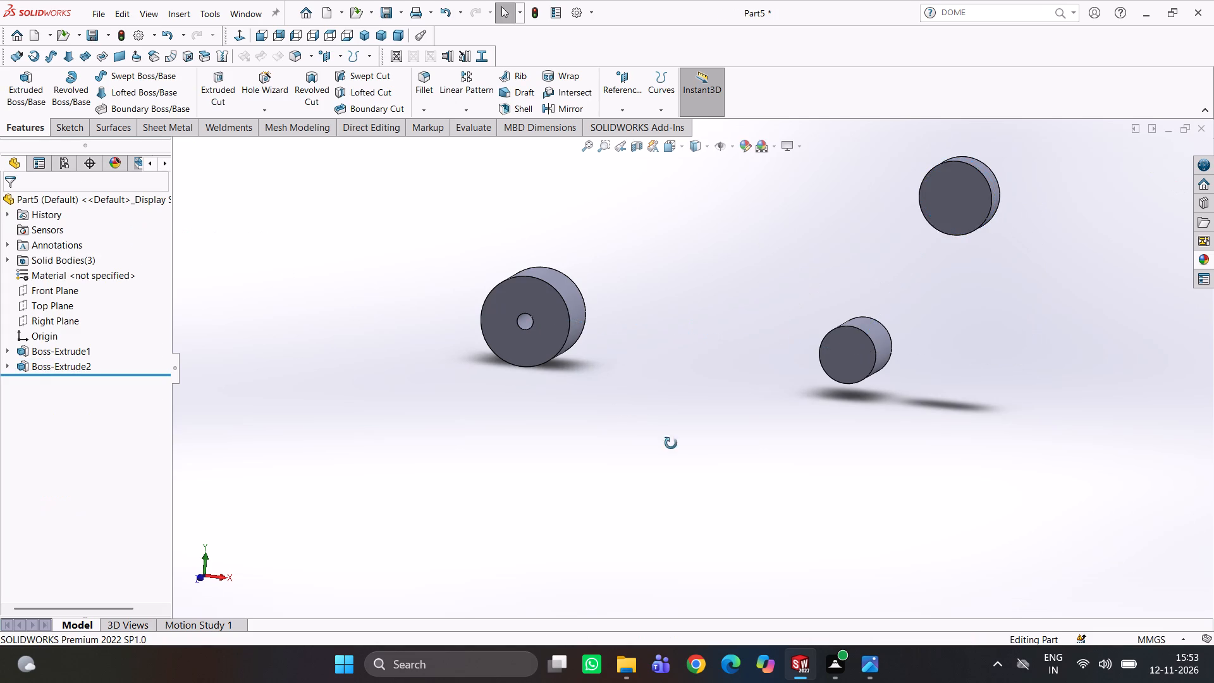
middle_click_drag(671, 443, 700, 402)
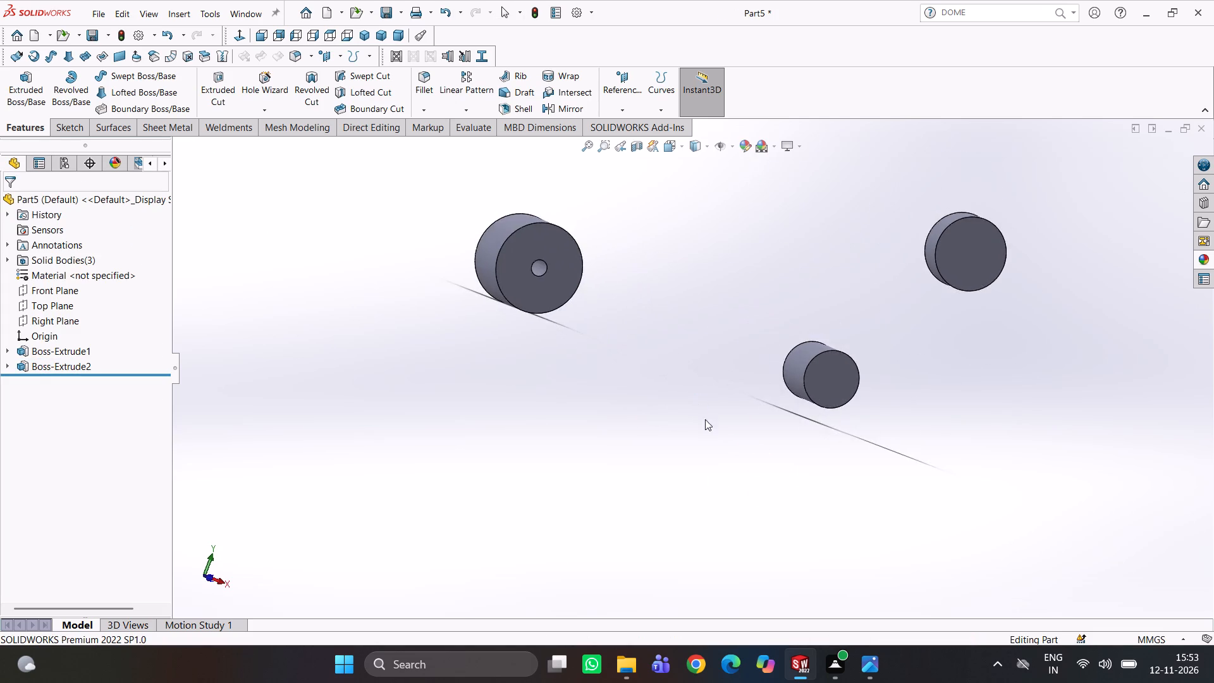
scroll(710, 425, "up", 1)
middle_click_drag(710, 427, 690, 450)
left_click(39, 284)
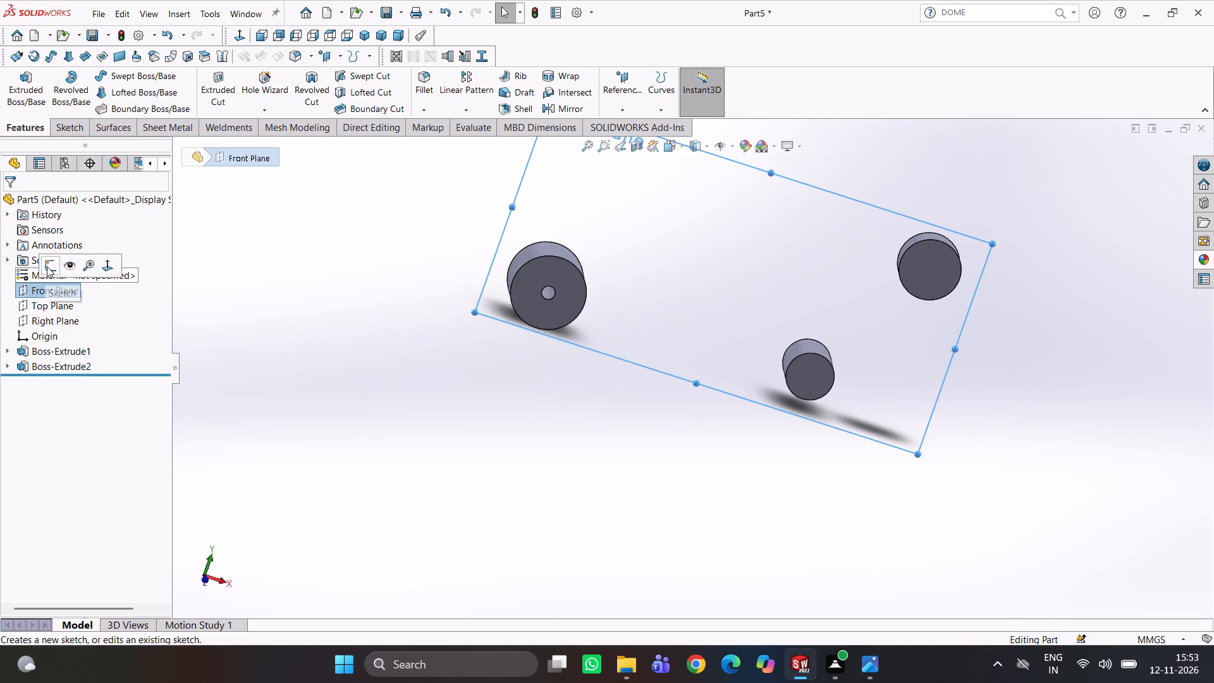
left_click(47, 266)
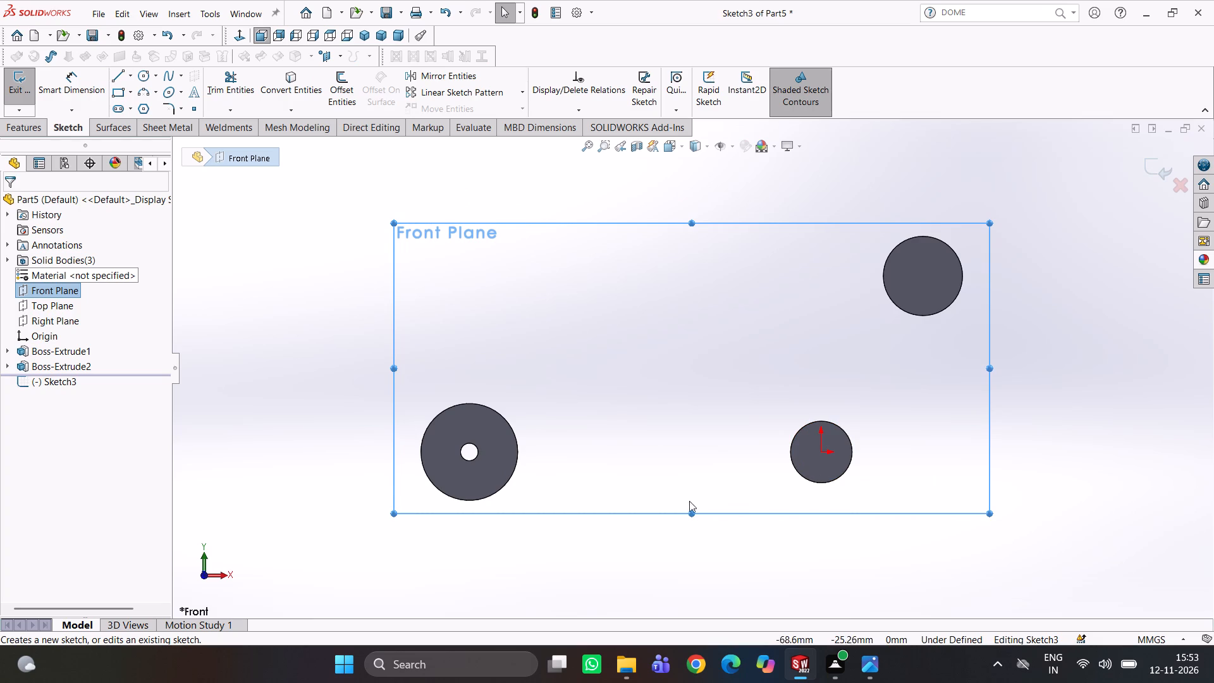
left_click(868, 663)
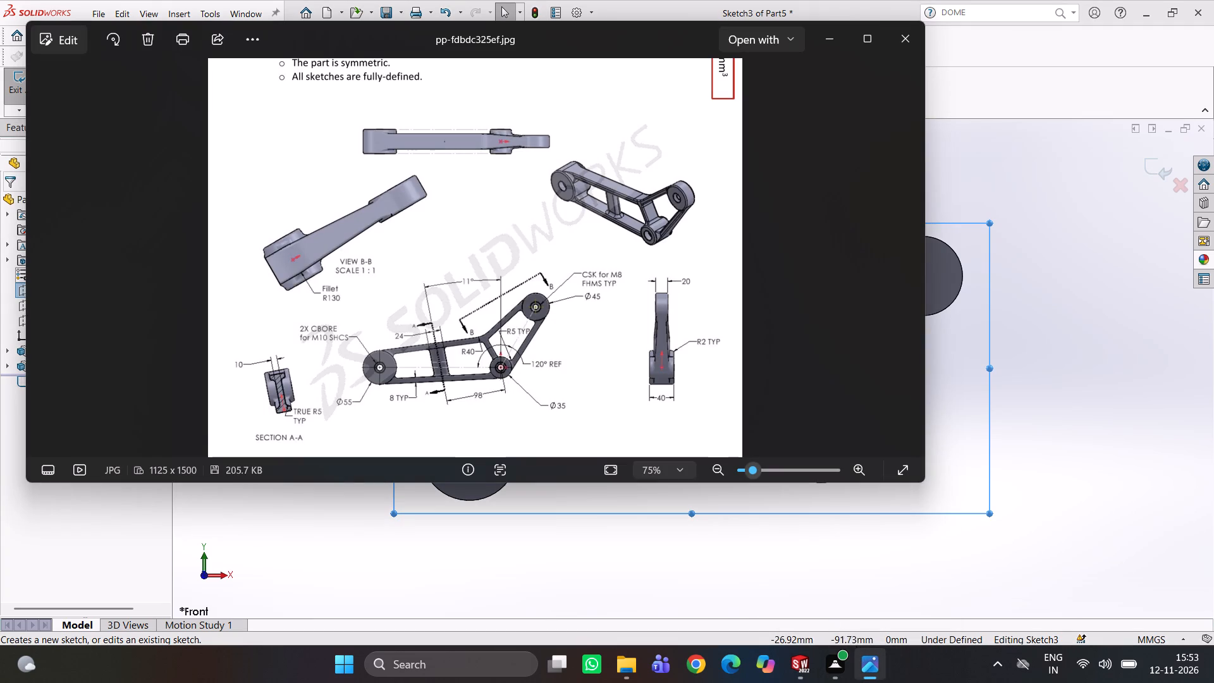
left_click(790, 656)
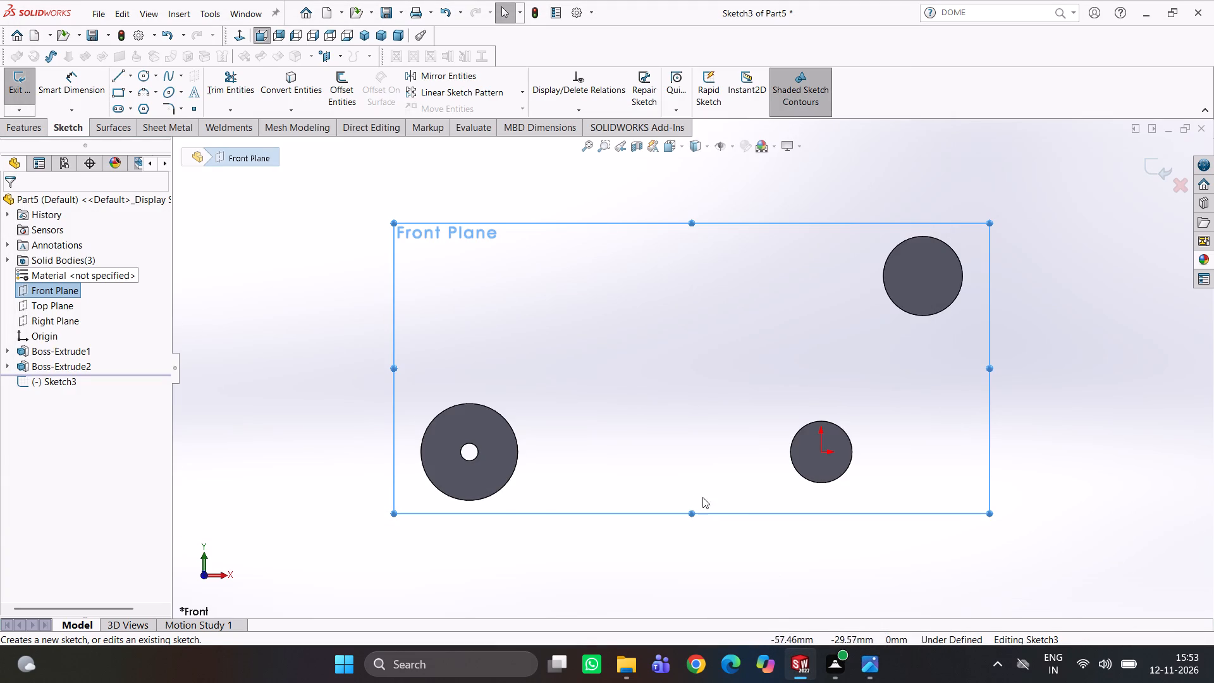
right_click_drag(759, 555, 667, 550)
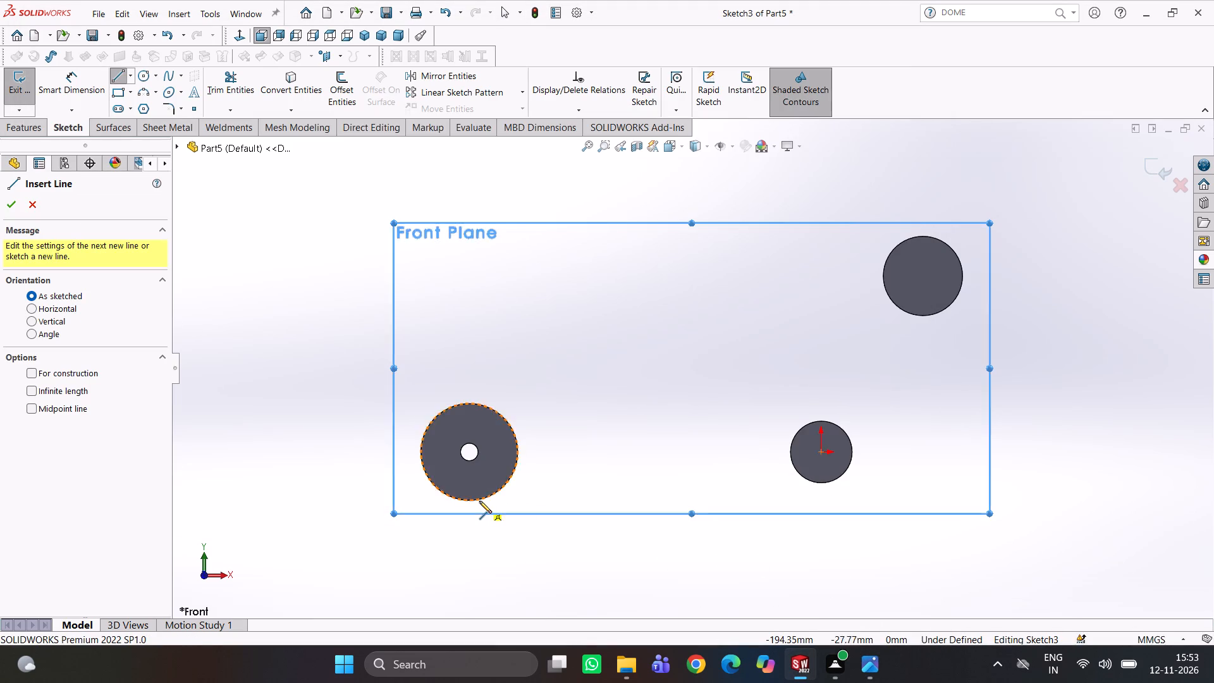
left_click(478, 500)
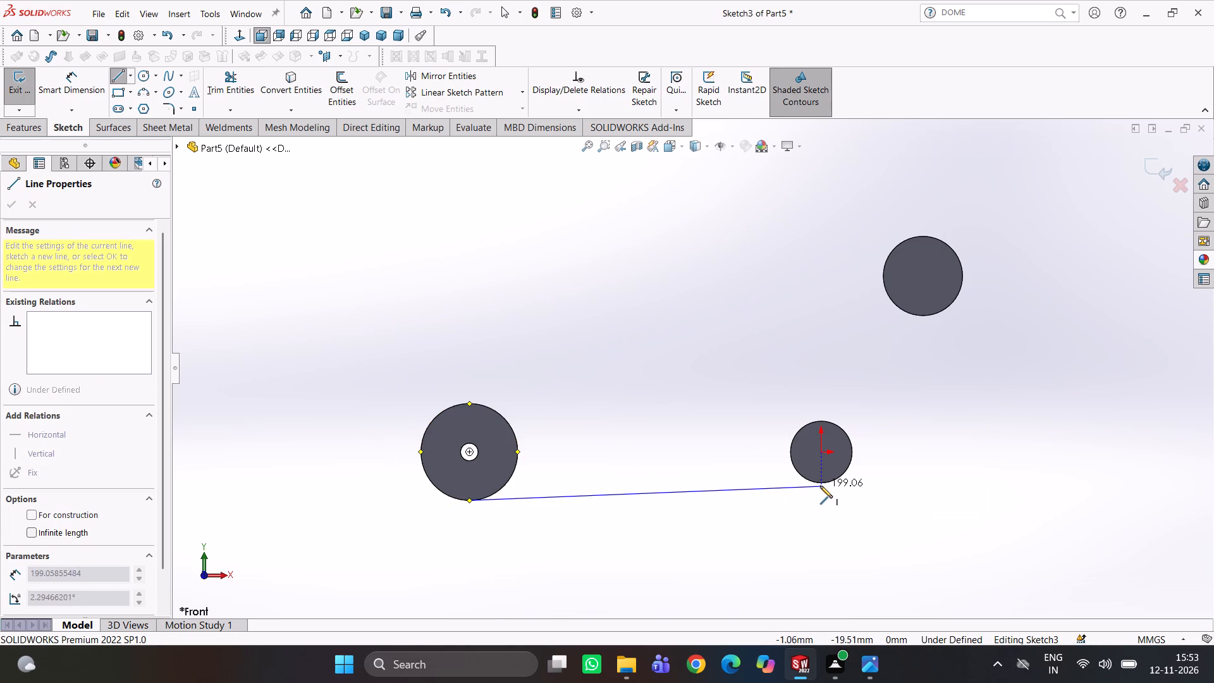
scroll(827, 483, "down", 2)
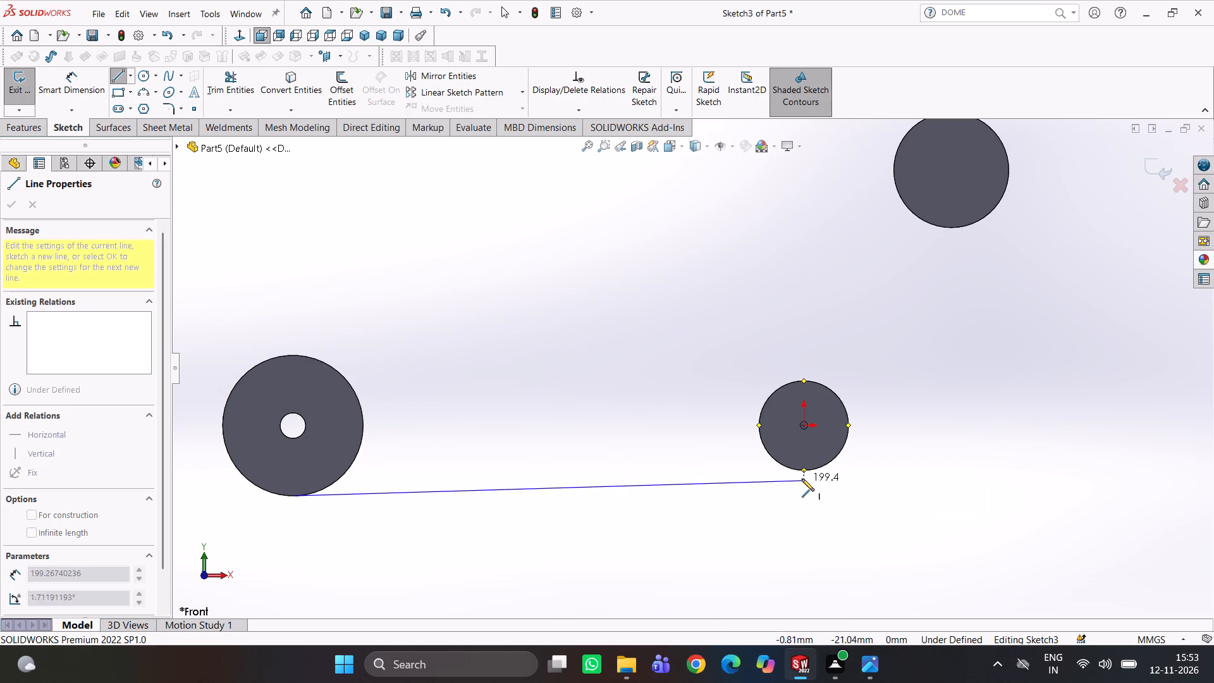
left_click(807, 474)
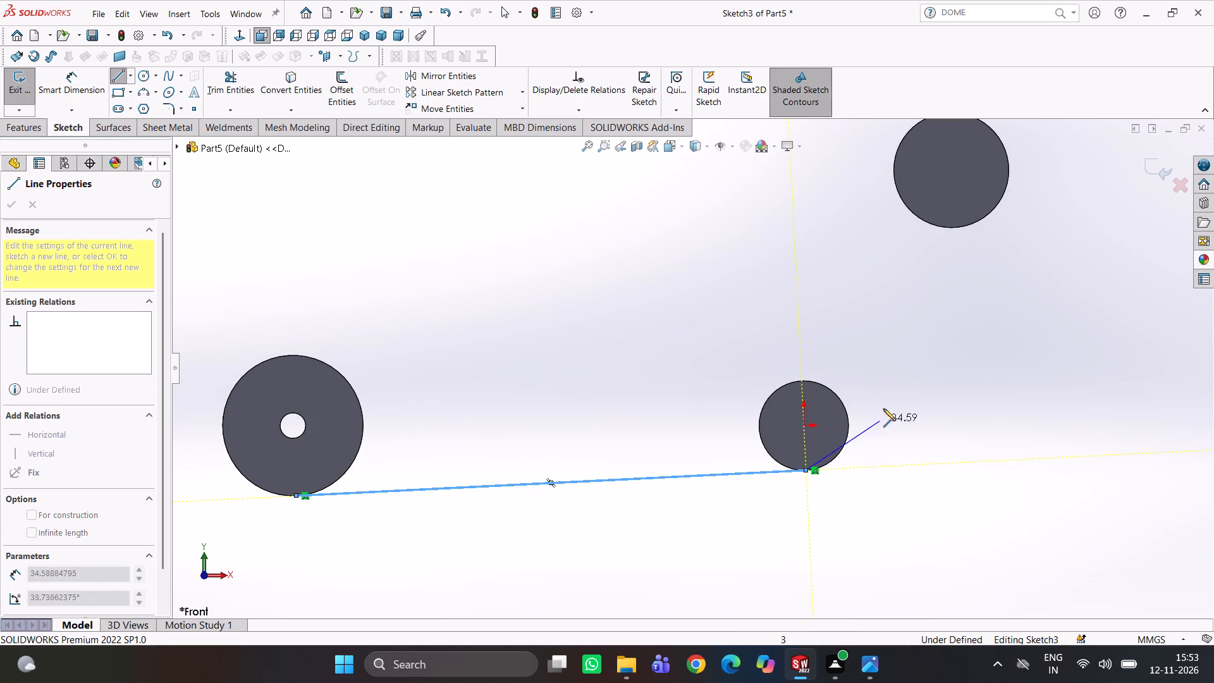
key("Escape")
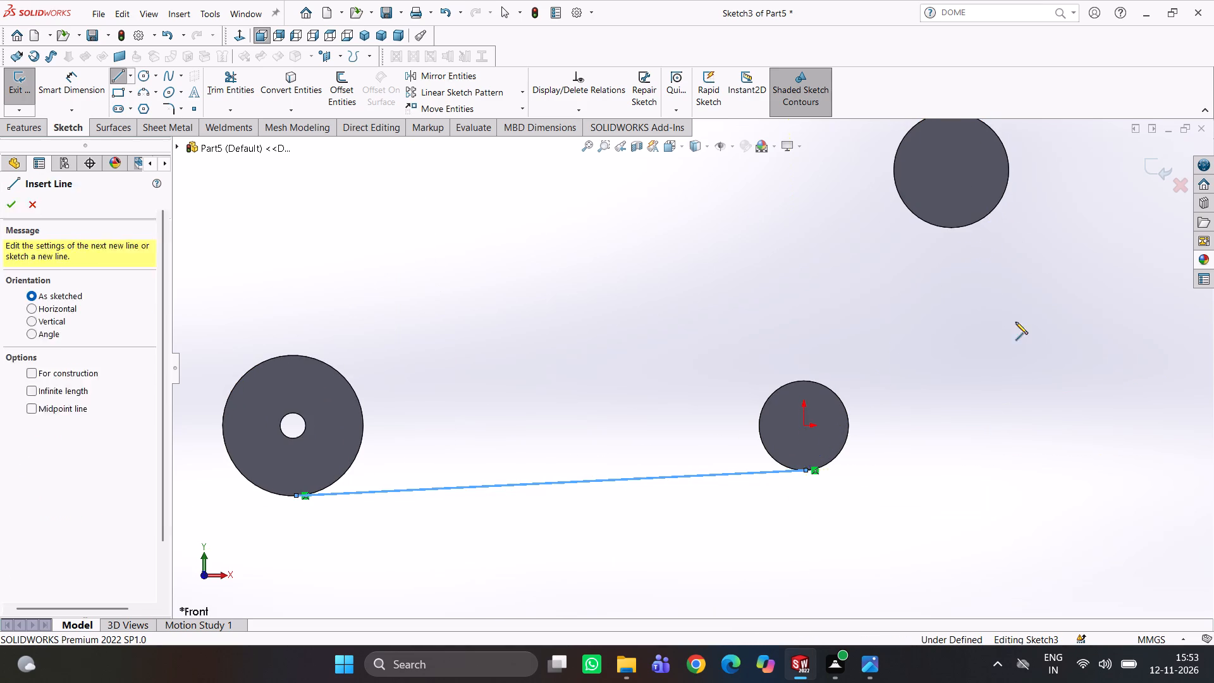
Draw an inclined line about 120 mm long from the 45 mm boss's outer edge to the 35 mm boss's outer edge.
right_click_drag(1034, 311, 953, 316)
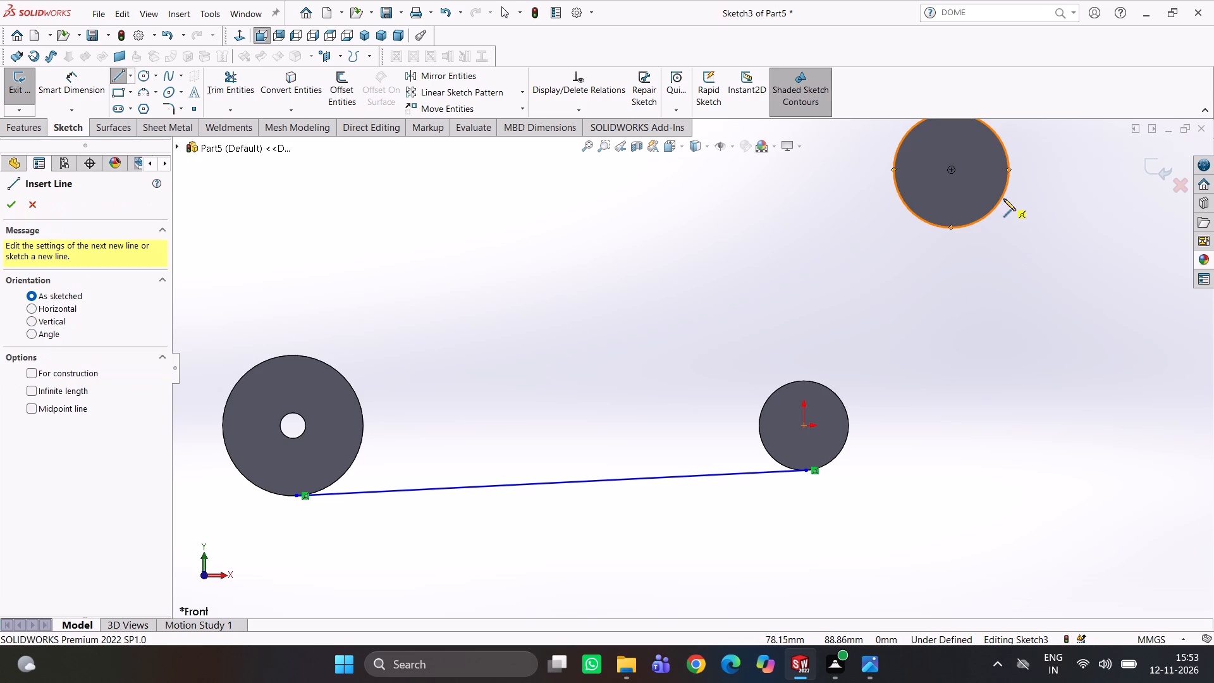
left_click(1002, 199)
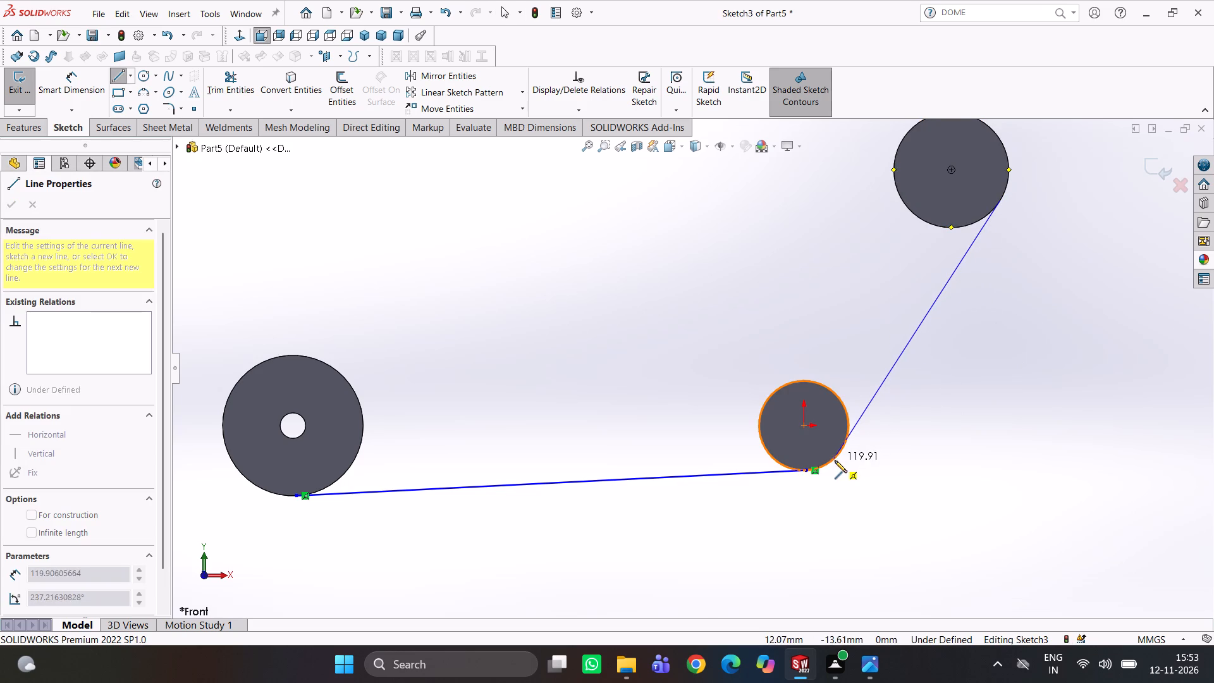
left_click(837, 461)
key("Escape")
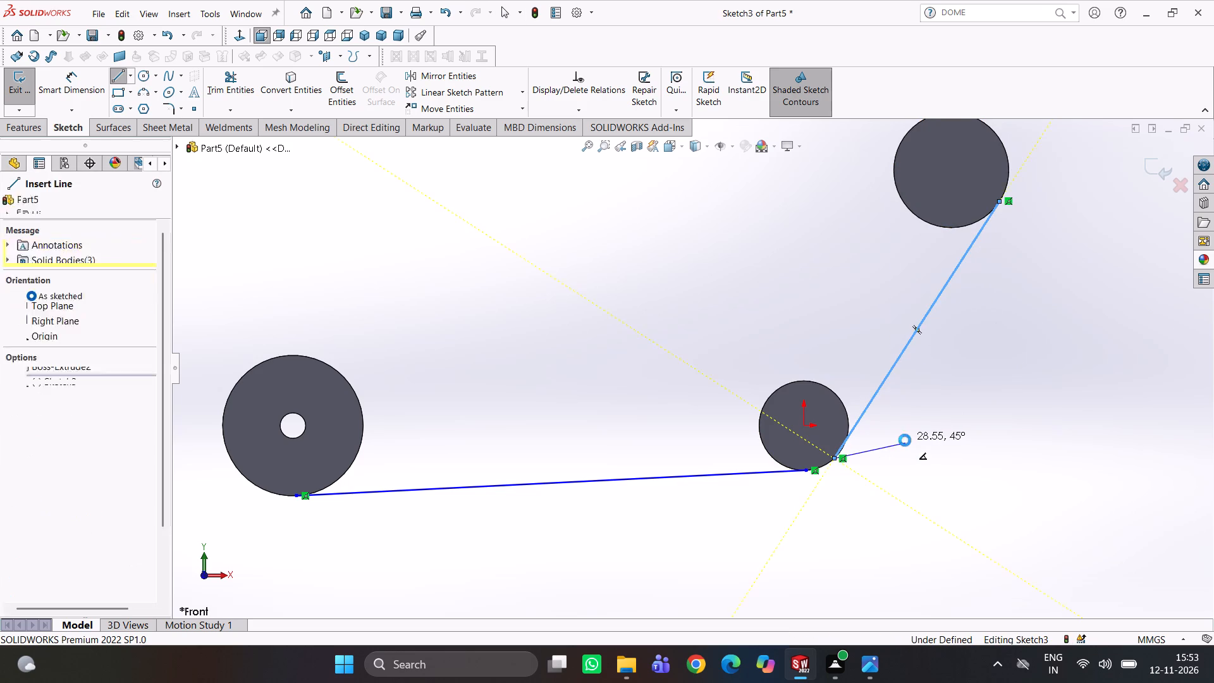
Make the lower line tangent to the edges of the 55 mm boss and the 35 mm boss.
left_click(264, 490)
left_click(331, 493, "ctrl")
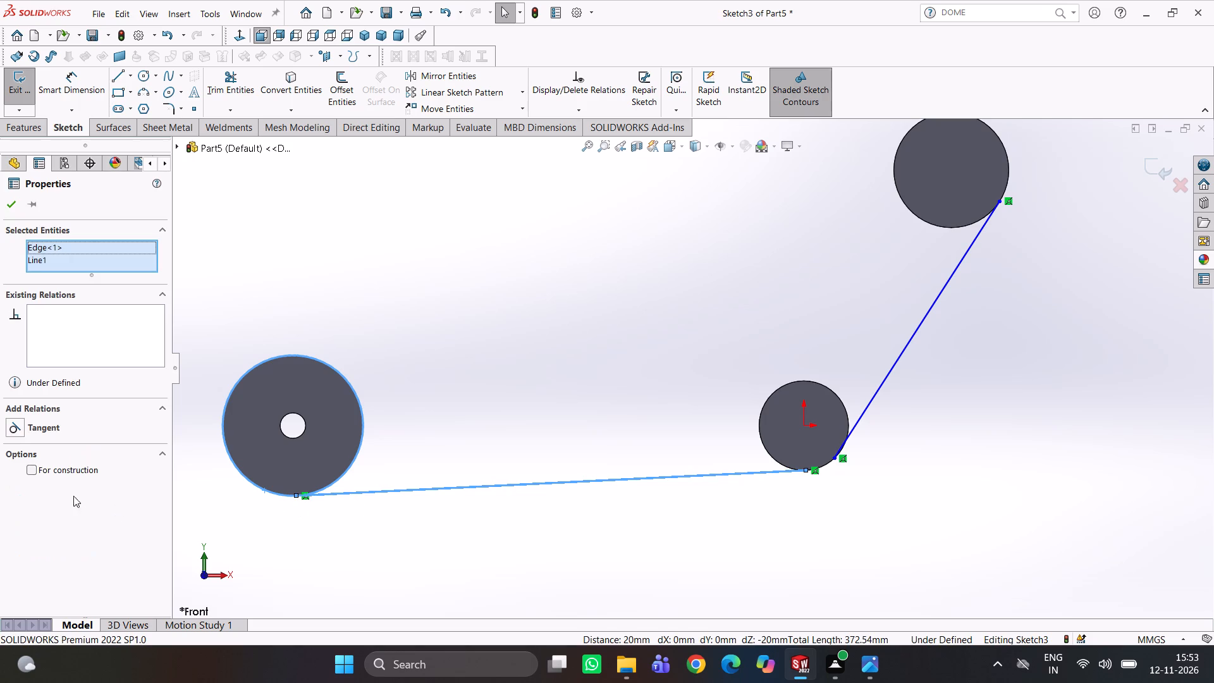
left_click(14, 428)
left_click(399, 373)
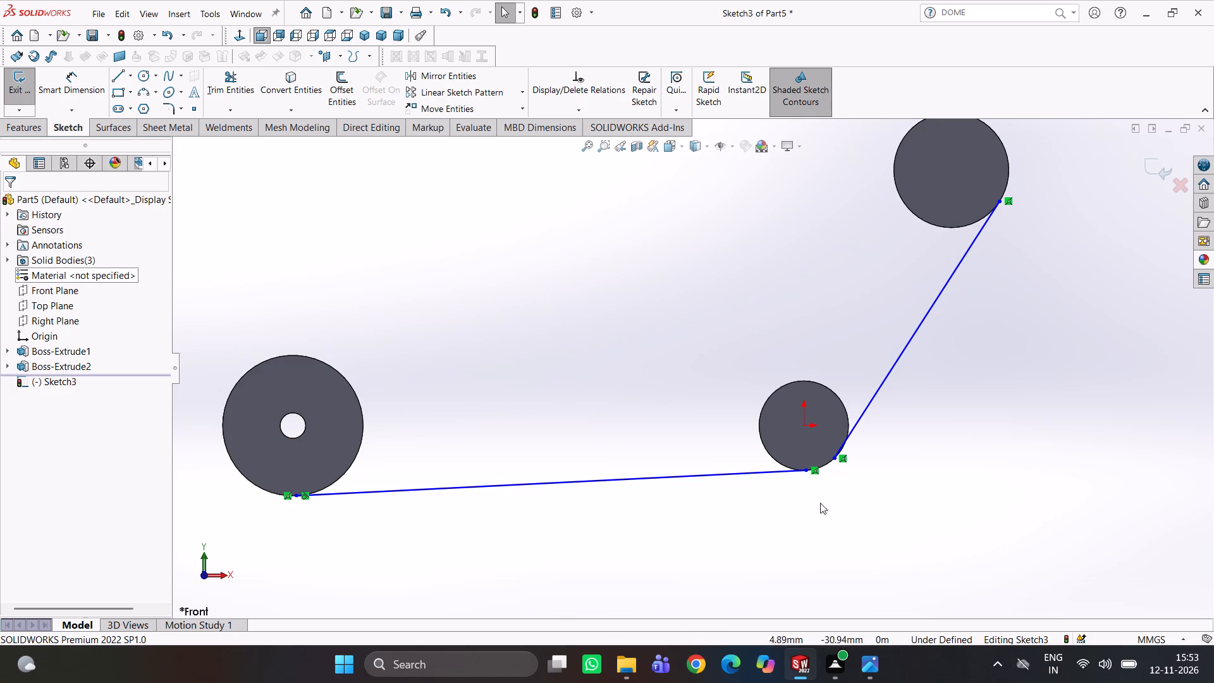
left_click(783, 463)
left_click(785, 474, "ctrl")
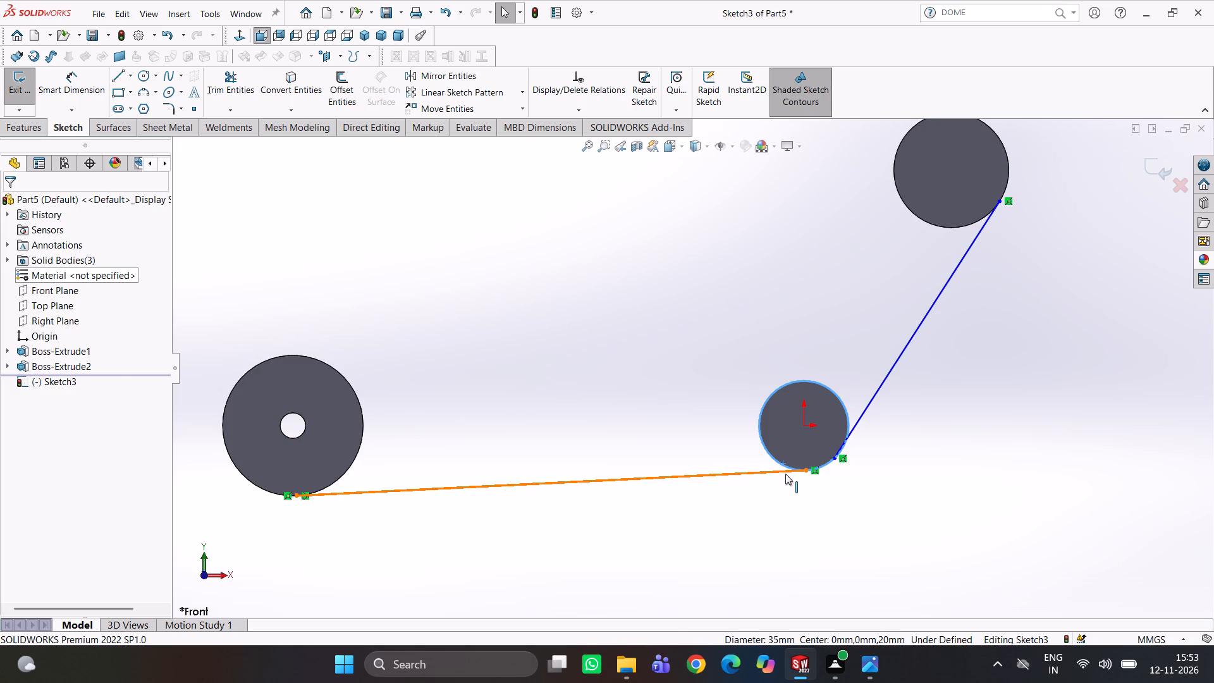
left_click(25, 424)
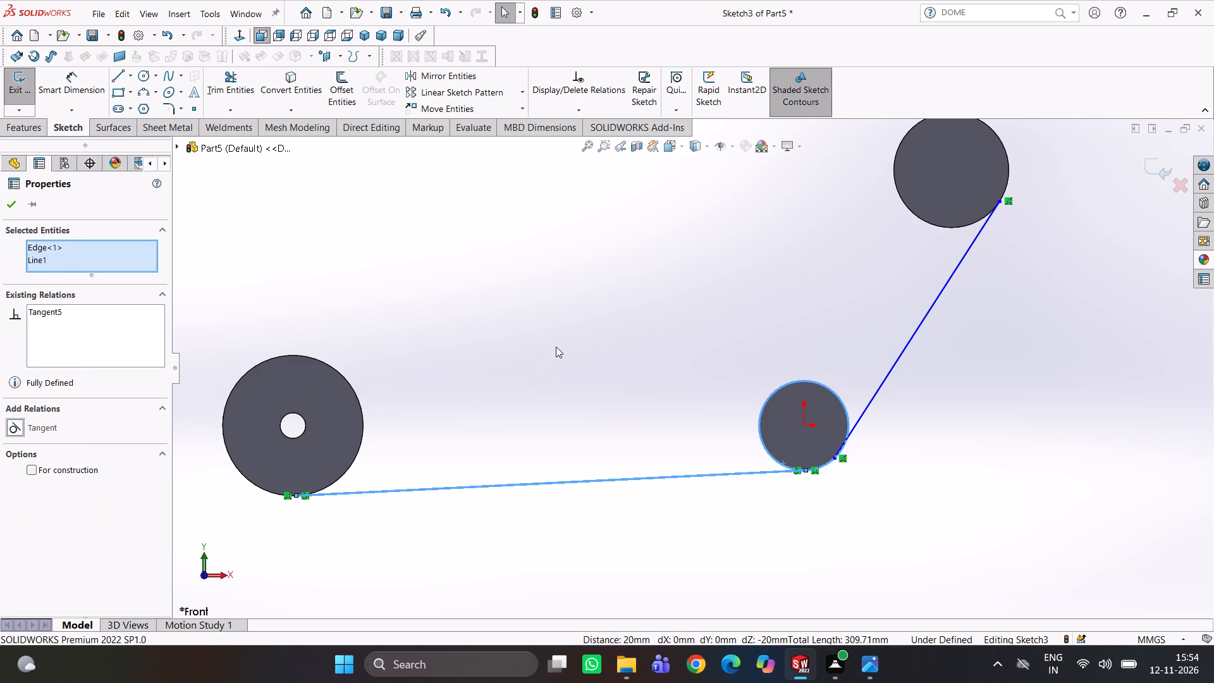
left_click(561, 345)
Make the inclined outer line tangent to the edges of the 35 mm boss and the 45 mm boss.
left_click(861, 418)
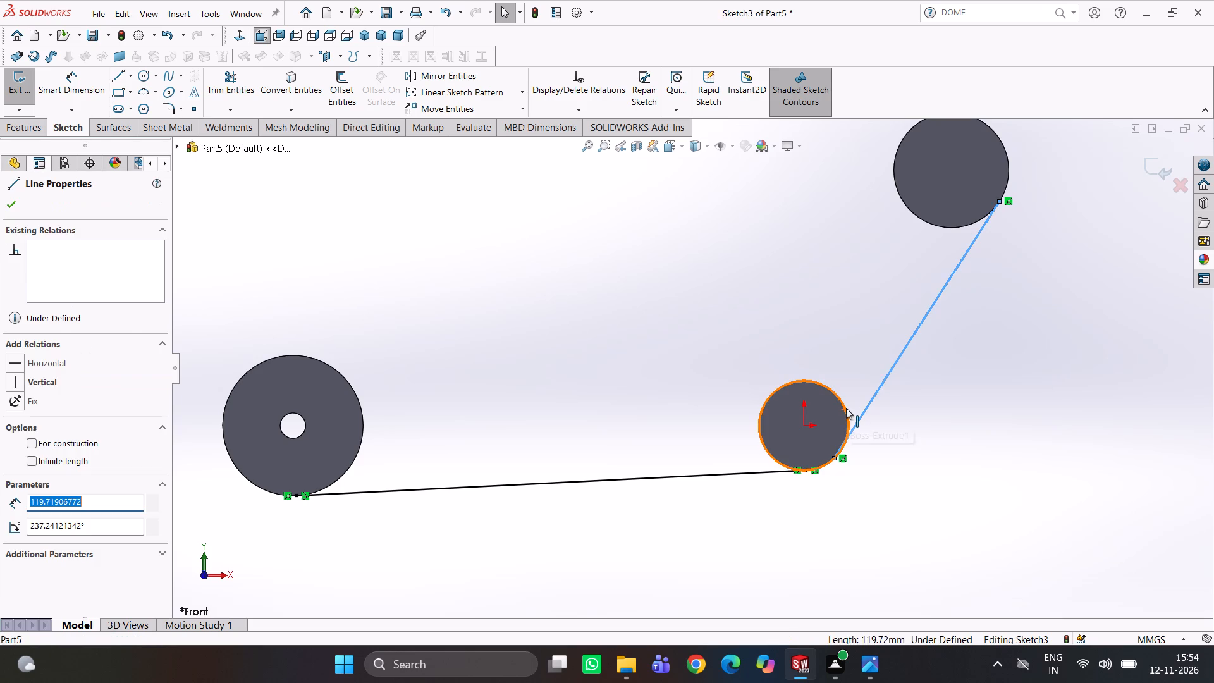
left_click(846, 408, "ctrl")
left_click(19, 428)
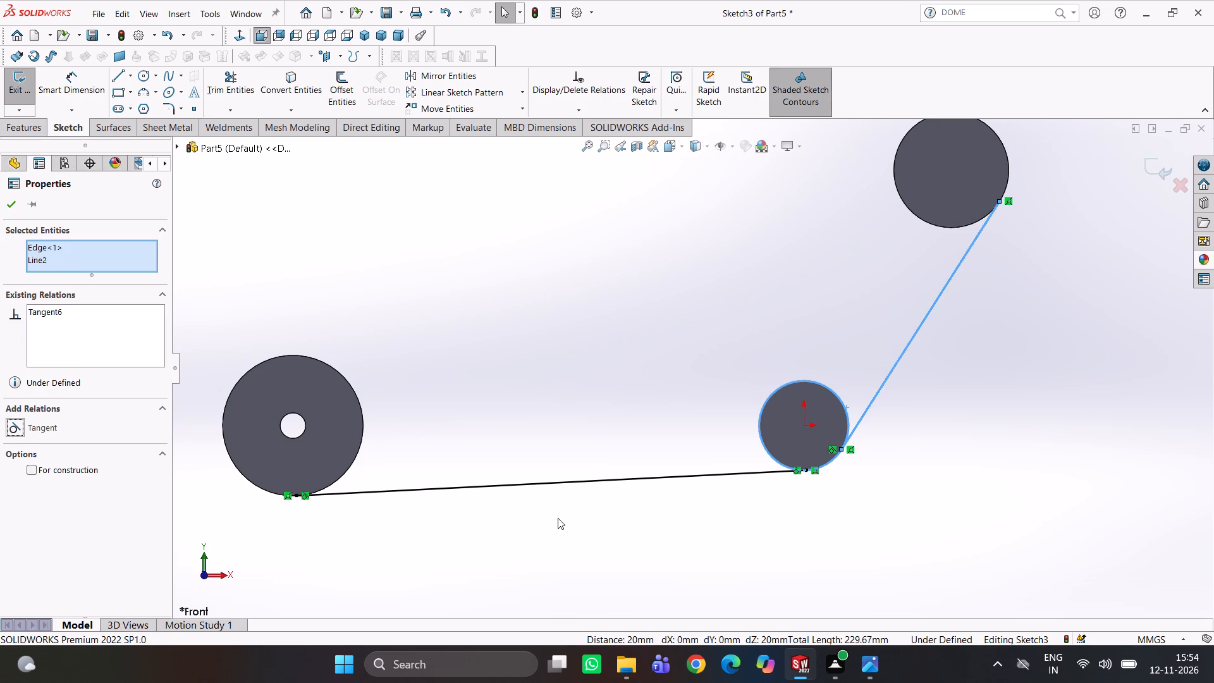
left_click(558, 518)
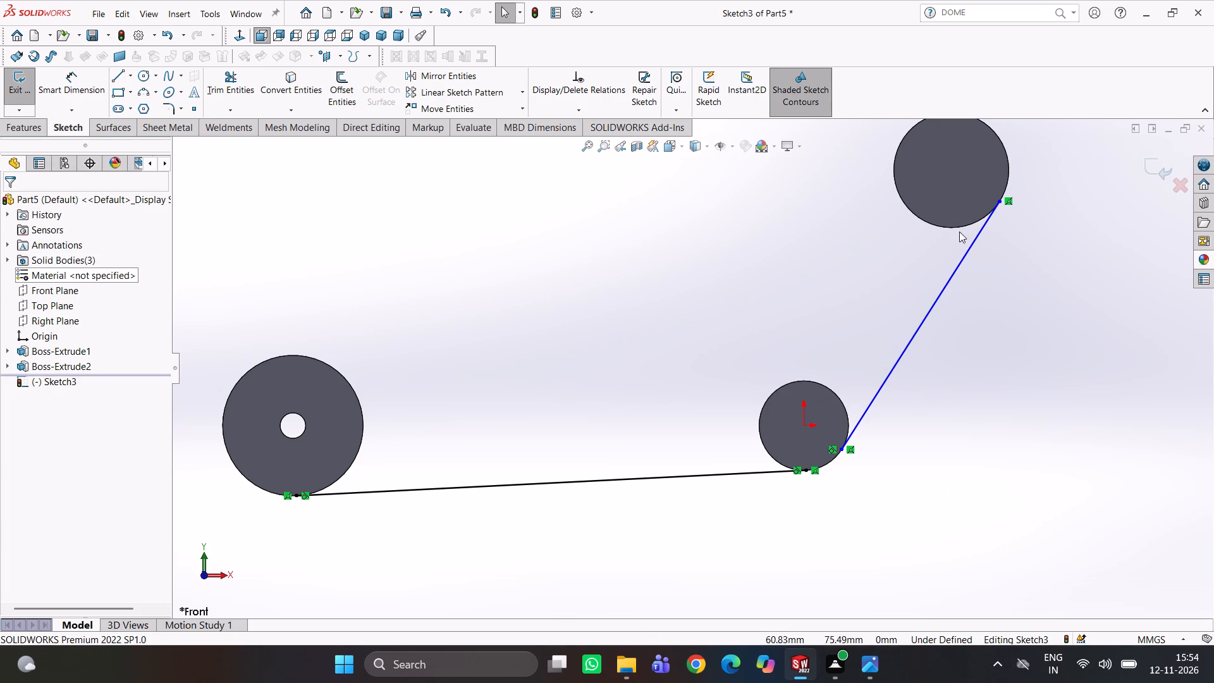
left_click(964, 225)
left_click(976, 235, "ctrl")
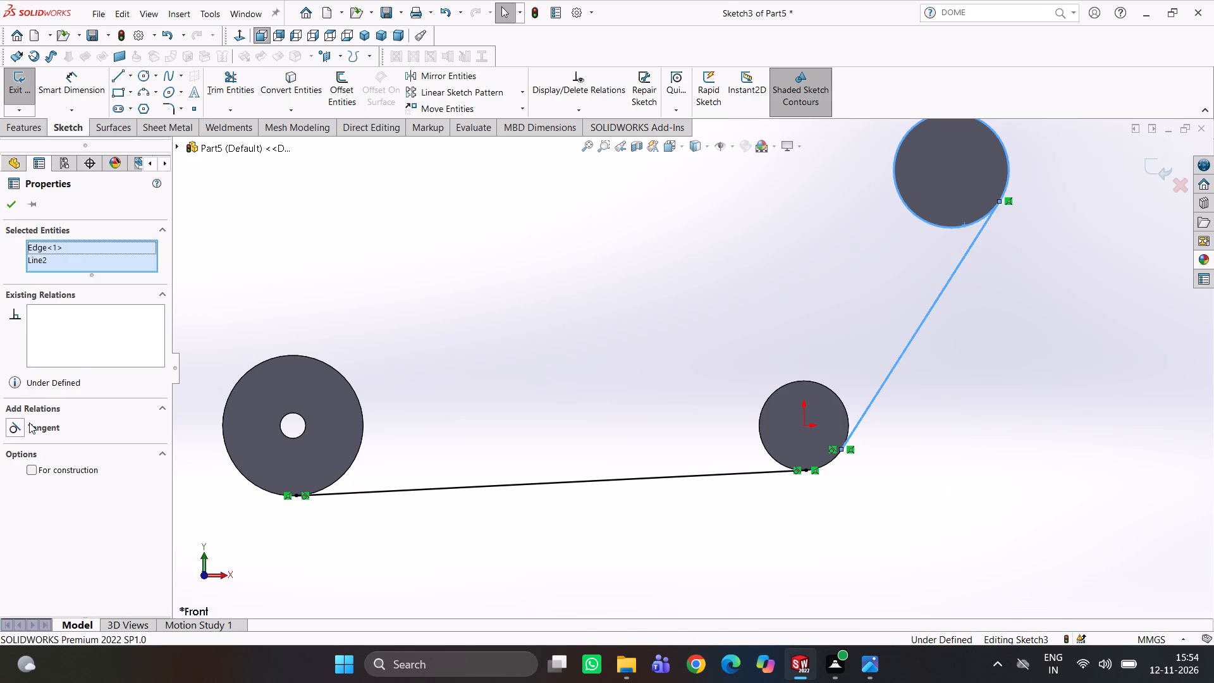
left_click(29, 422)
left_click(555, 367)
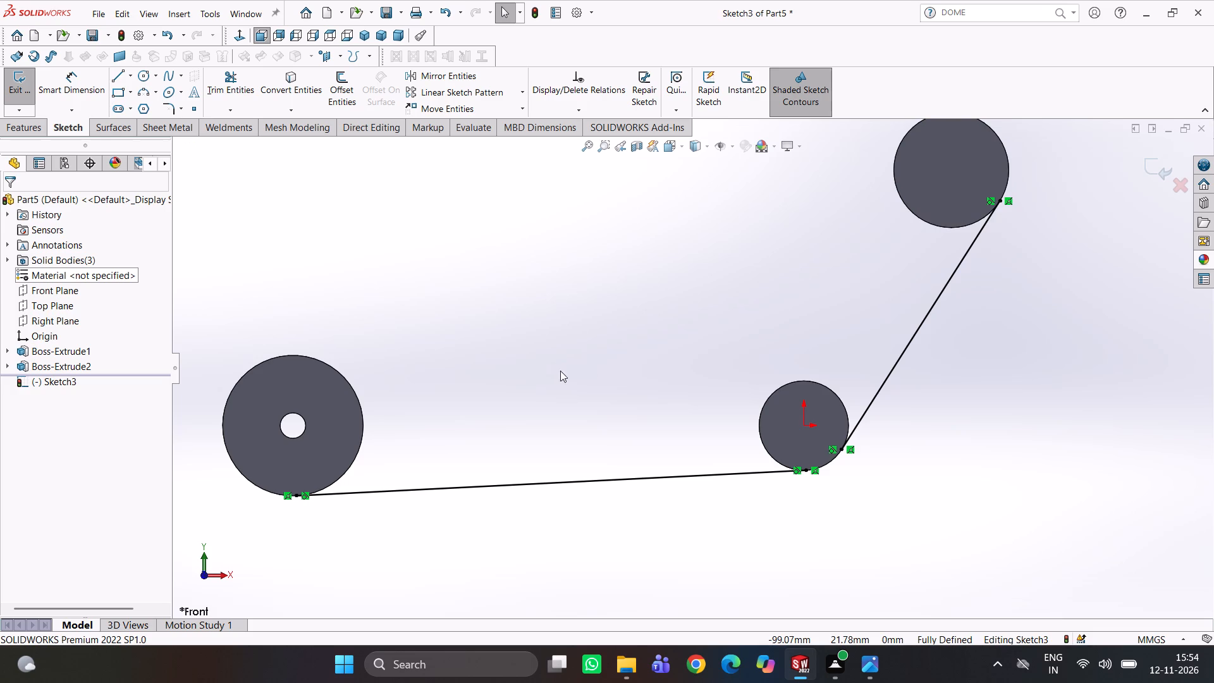
Examine the front view in the reference drawing for the shape of the arm's upper outline.
scroll(977, 226, "down", 3)
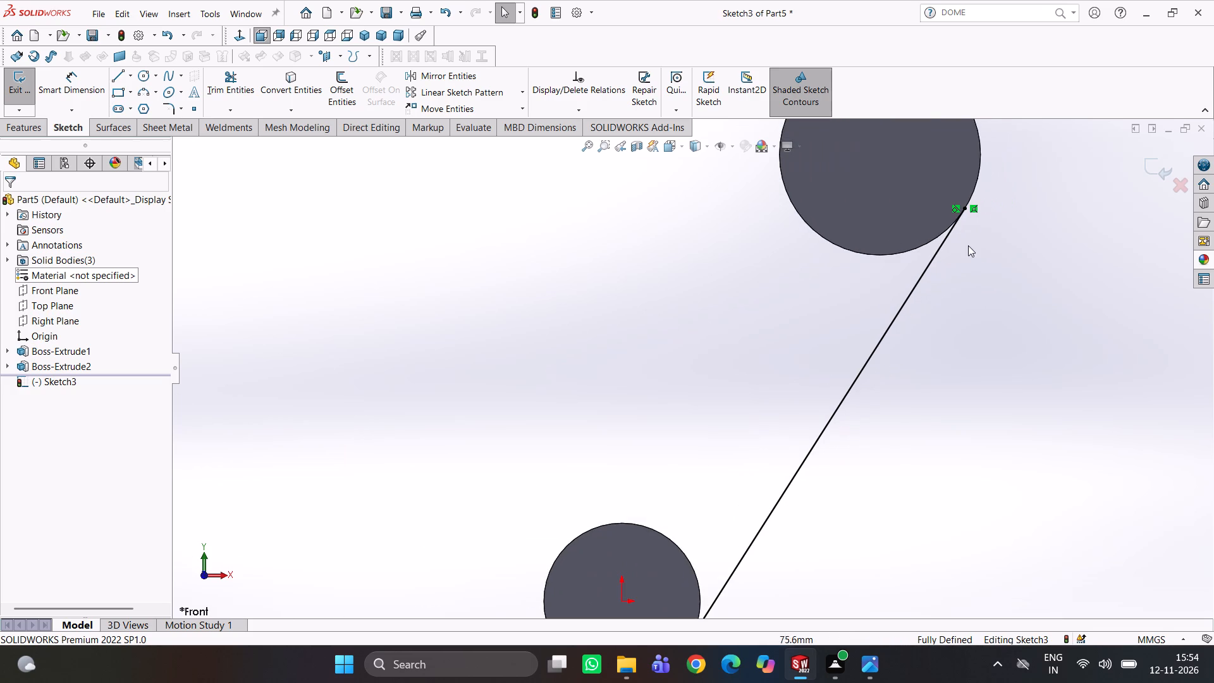
scroll(994, 396, "up", 2)
scroll(737, 573, "up", 2)
scroll(596, 552, "up", 1)
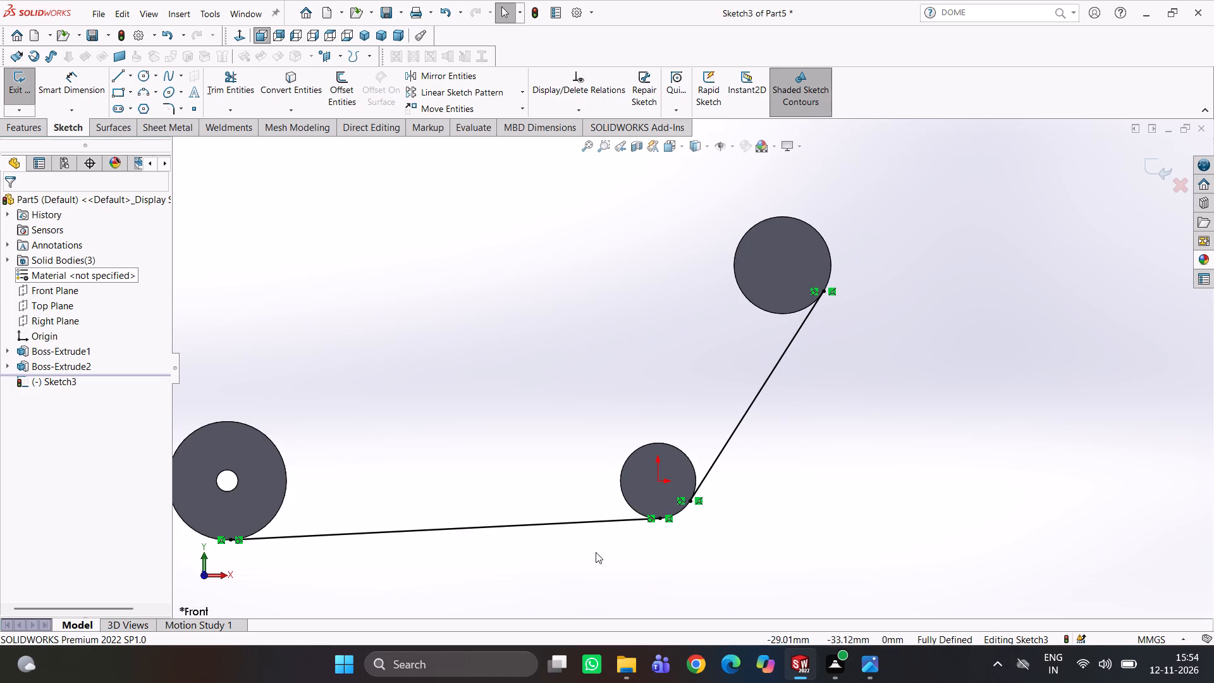
left_click(861, 661)
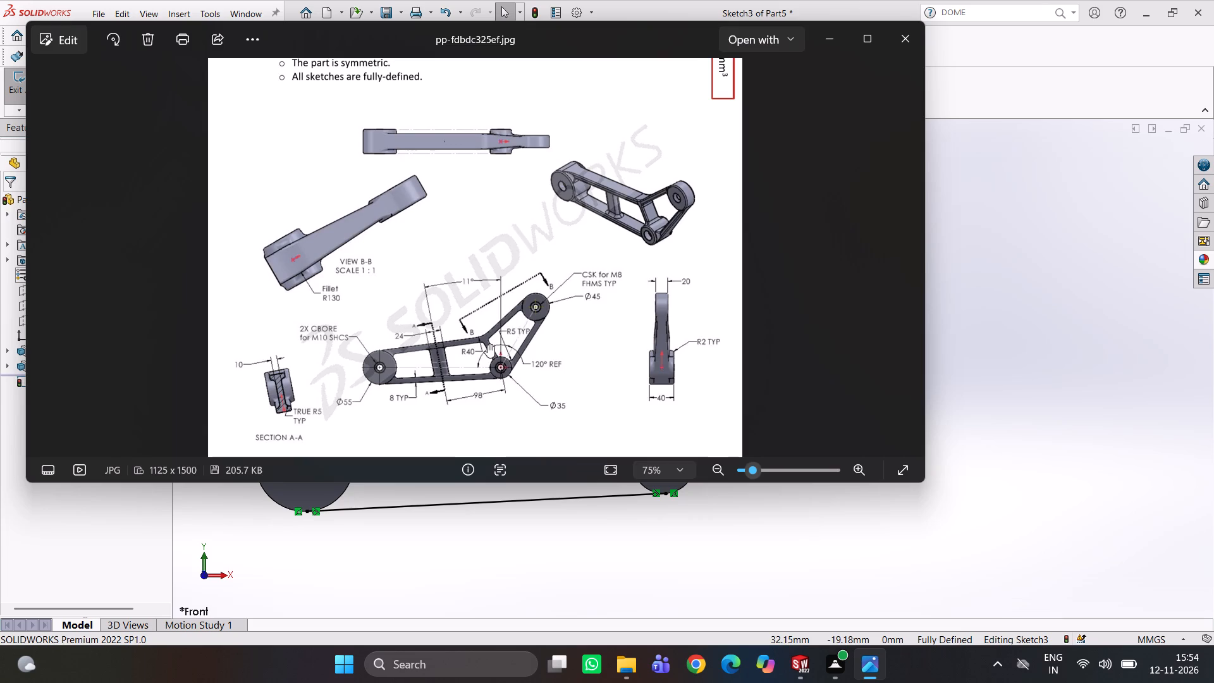
scroll(485, 343, "down", 2)
scroll(487, 375, "up", 3)
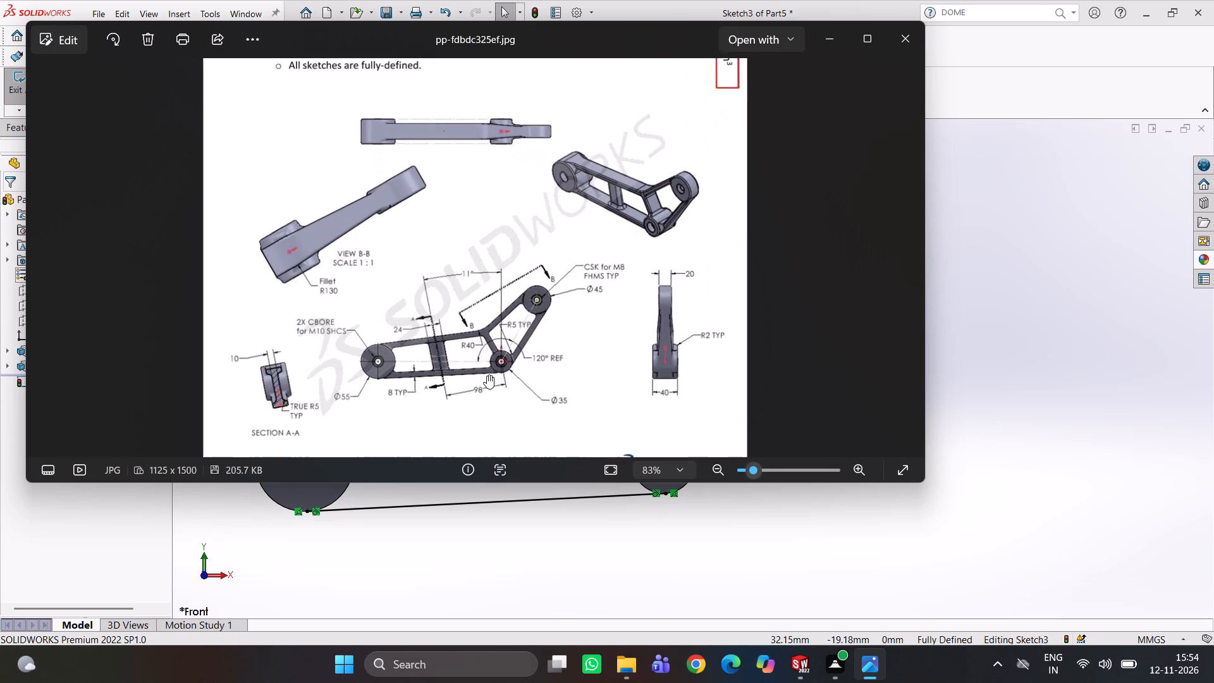
scroll(487, 375, "up", 1)
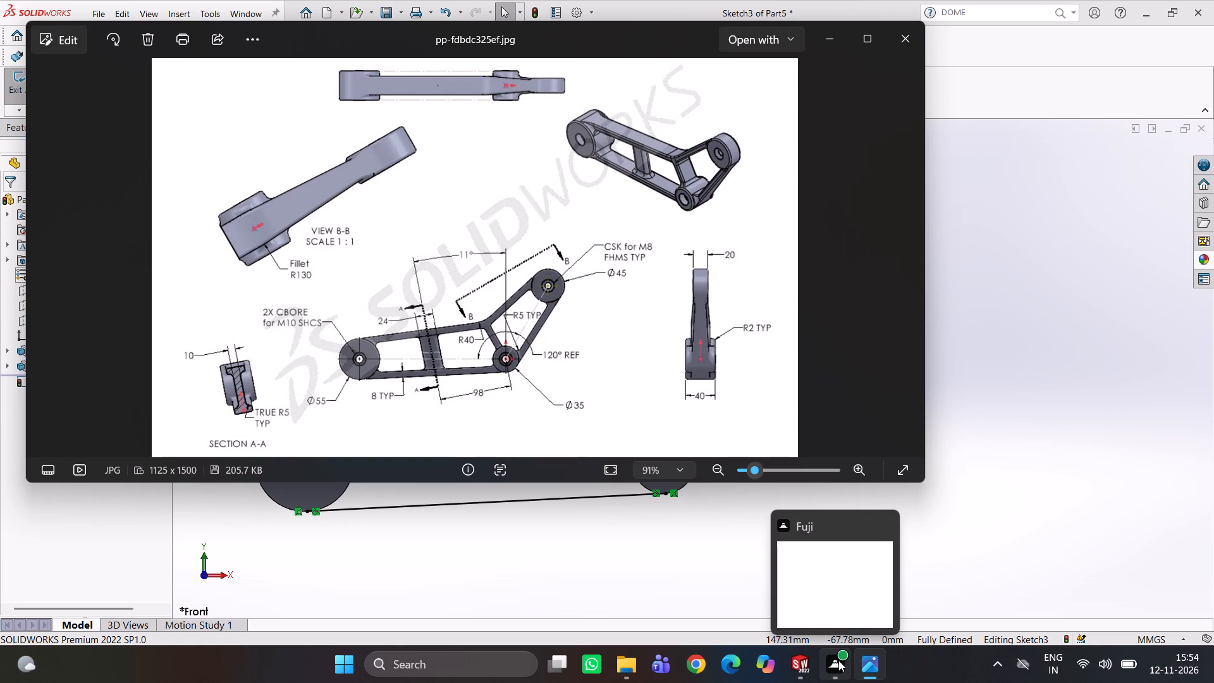
left_click(794, 667)
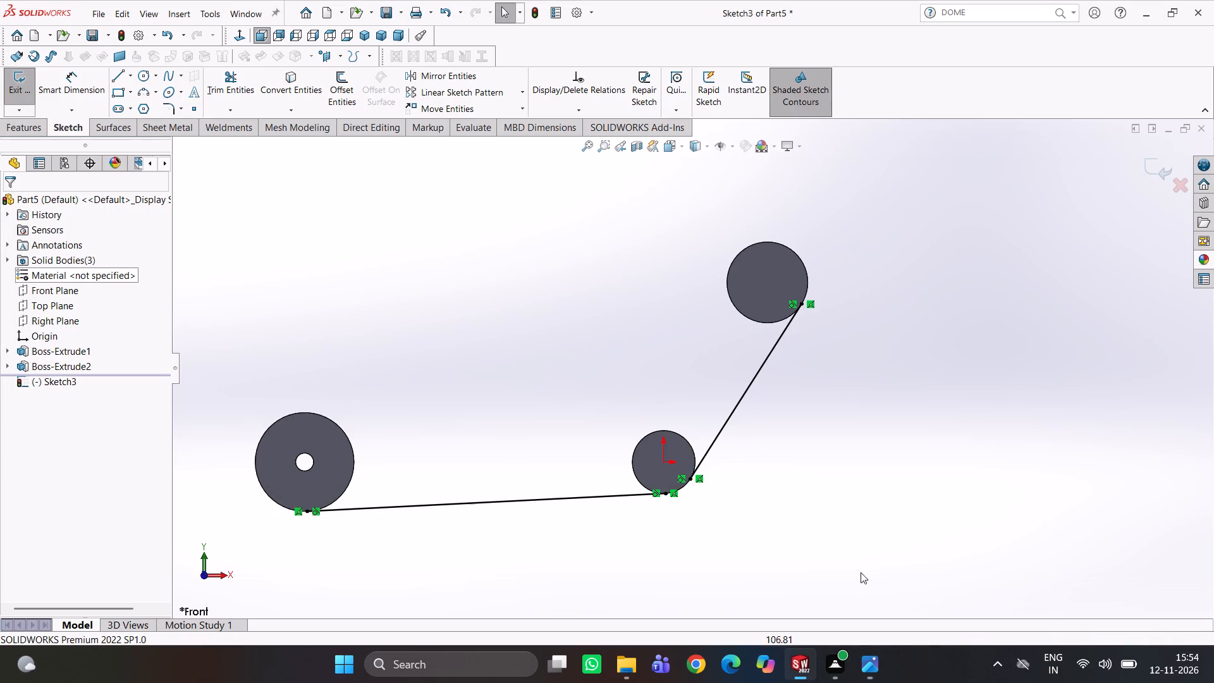
Draw a gently rising line from the top of the 55 mm boss, continued by a steeper line about 104 mm long to the 45 mm boss's upper edge.
scroll(720, 469, "up", 2)
right_click_drag(936, 474, 772, 486)
scroll(459, 416, "down", 4)
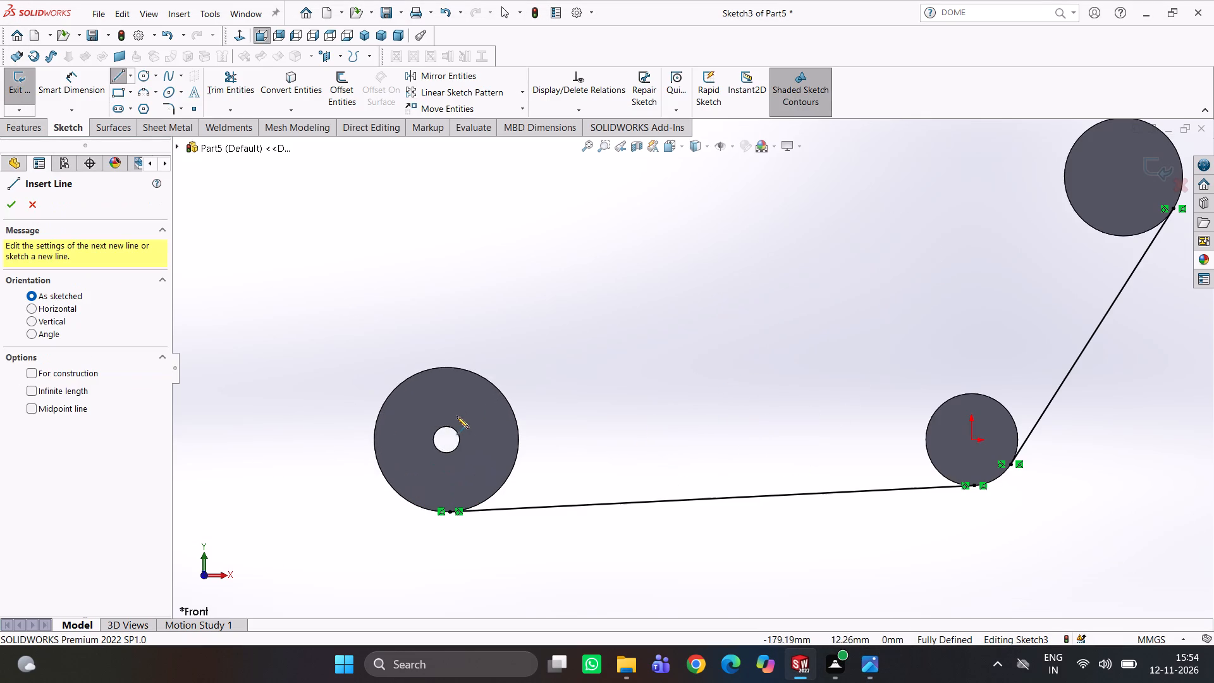
left_click(445, 366)
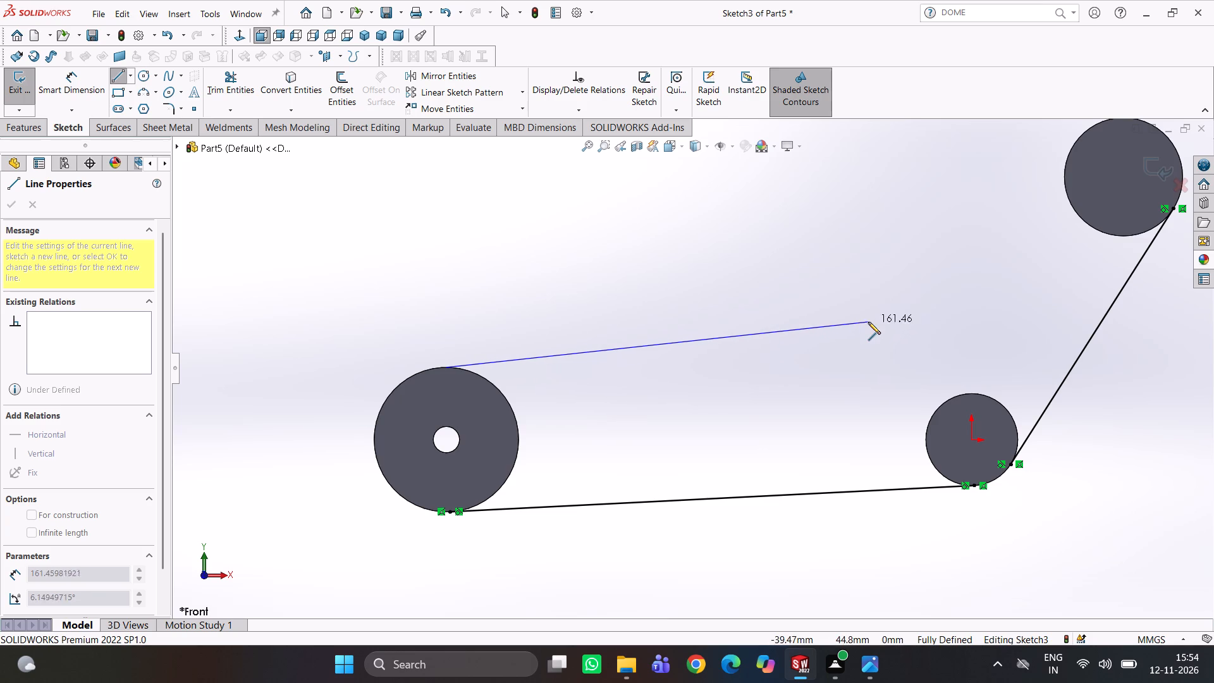
left_click(885, 321)
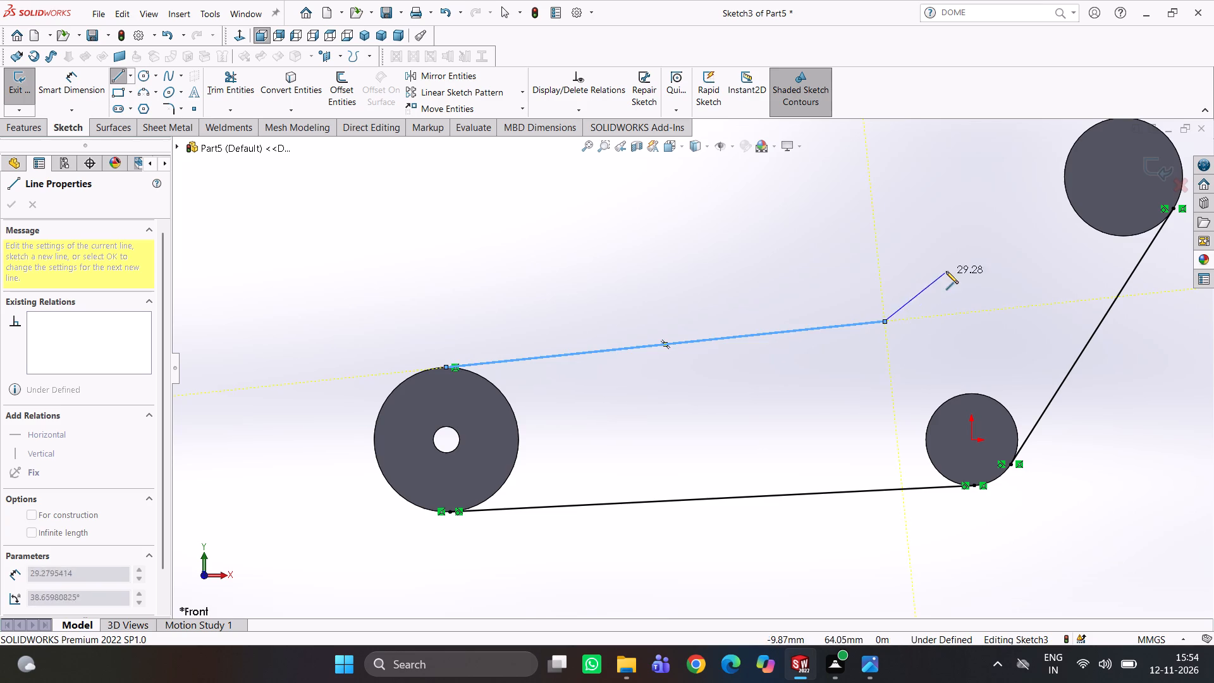
scroll(946, 271, "up", 2)
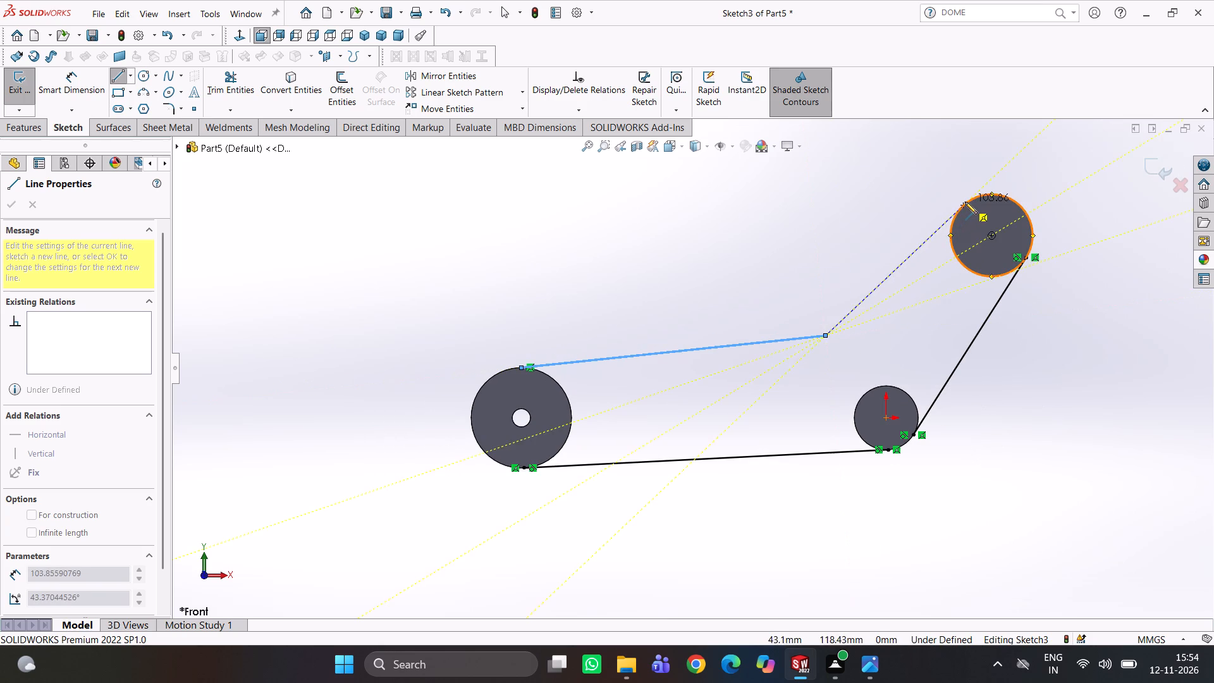
left_click(965, 202)
key("Escape")
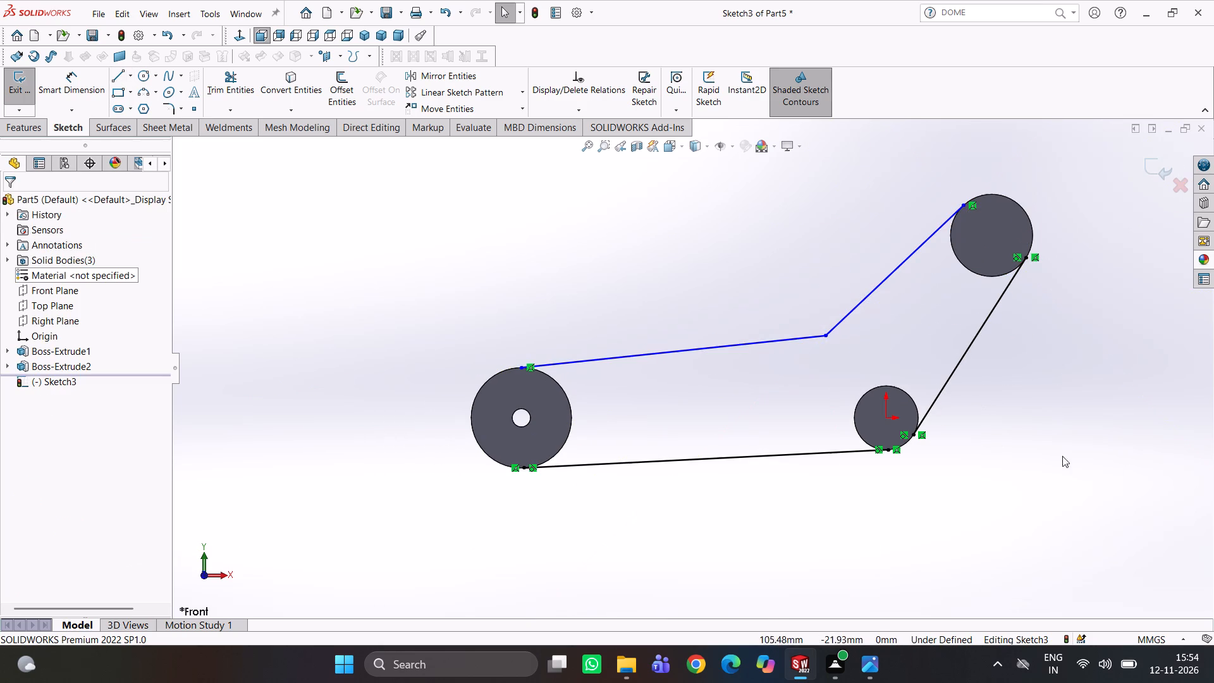
Make the gently rising upper line tangent to the edge of the 55 mm boss.
left_click(550, 377)
left_click(558, 364, "ctrl")
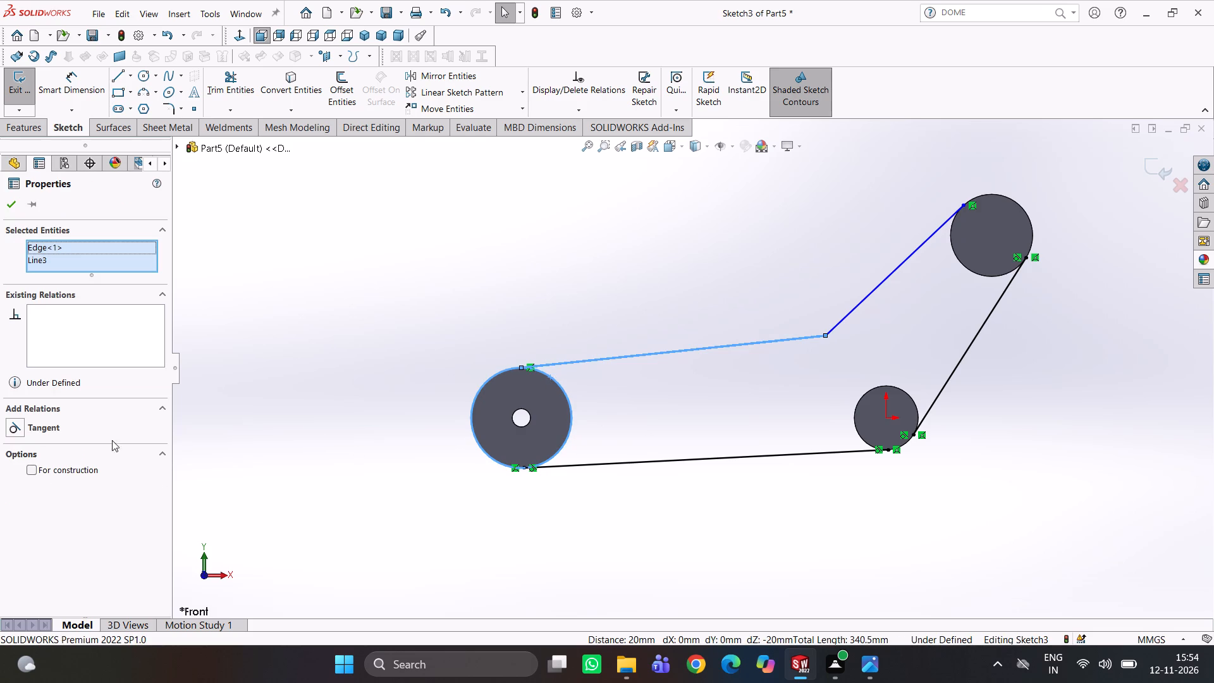
left_click(31, 426)
left_click(335, 294)
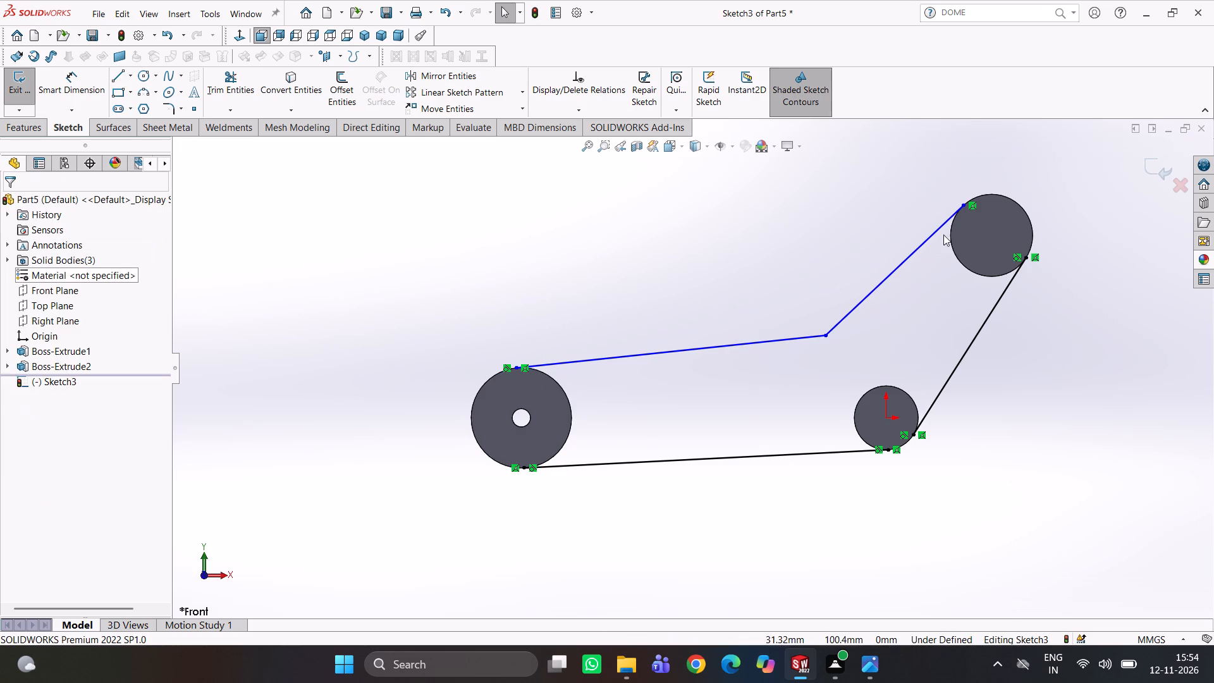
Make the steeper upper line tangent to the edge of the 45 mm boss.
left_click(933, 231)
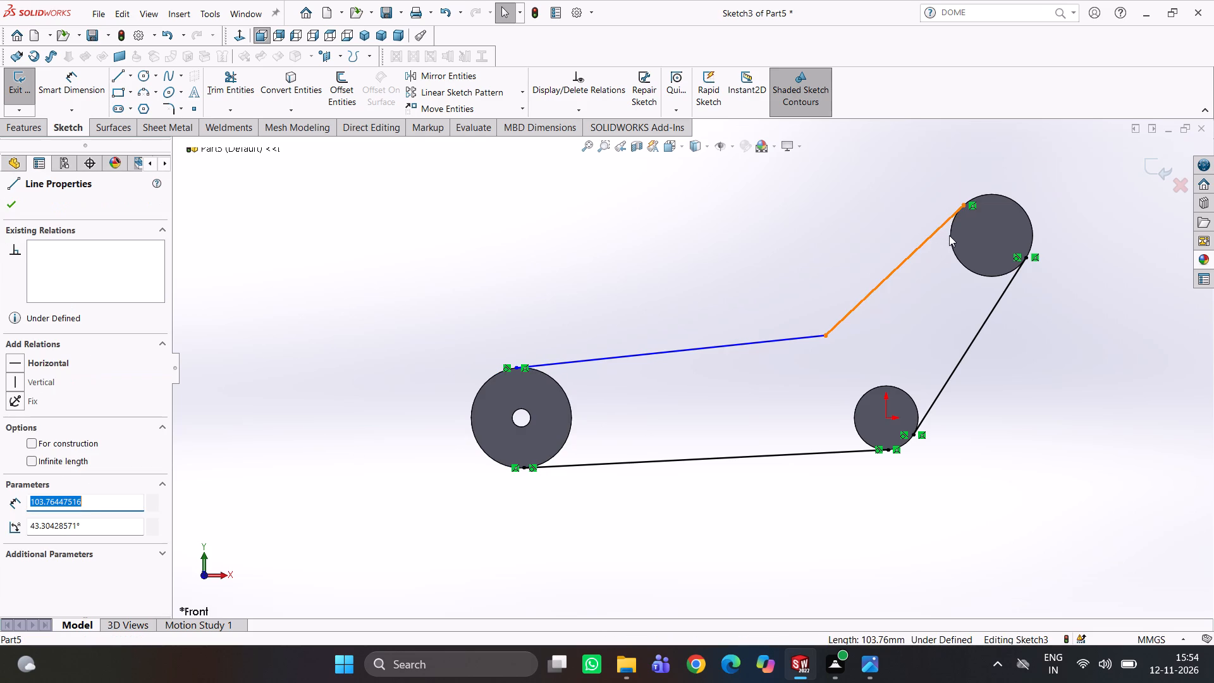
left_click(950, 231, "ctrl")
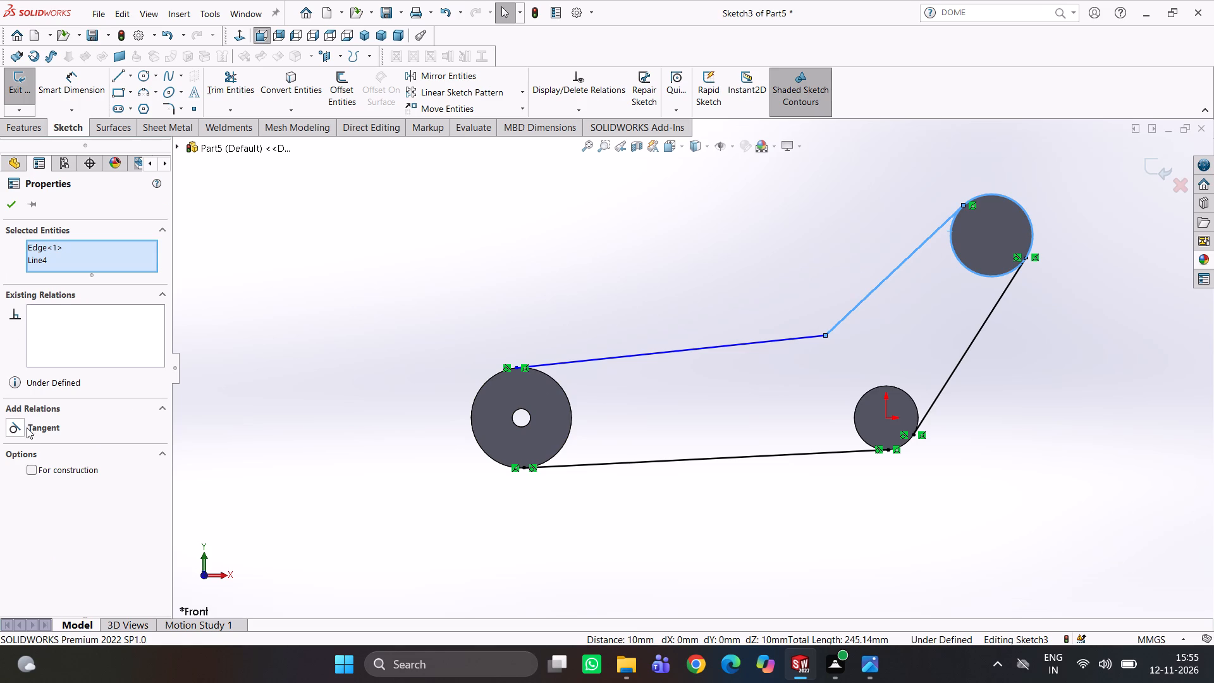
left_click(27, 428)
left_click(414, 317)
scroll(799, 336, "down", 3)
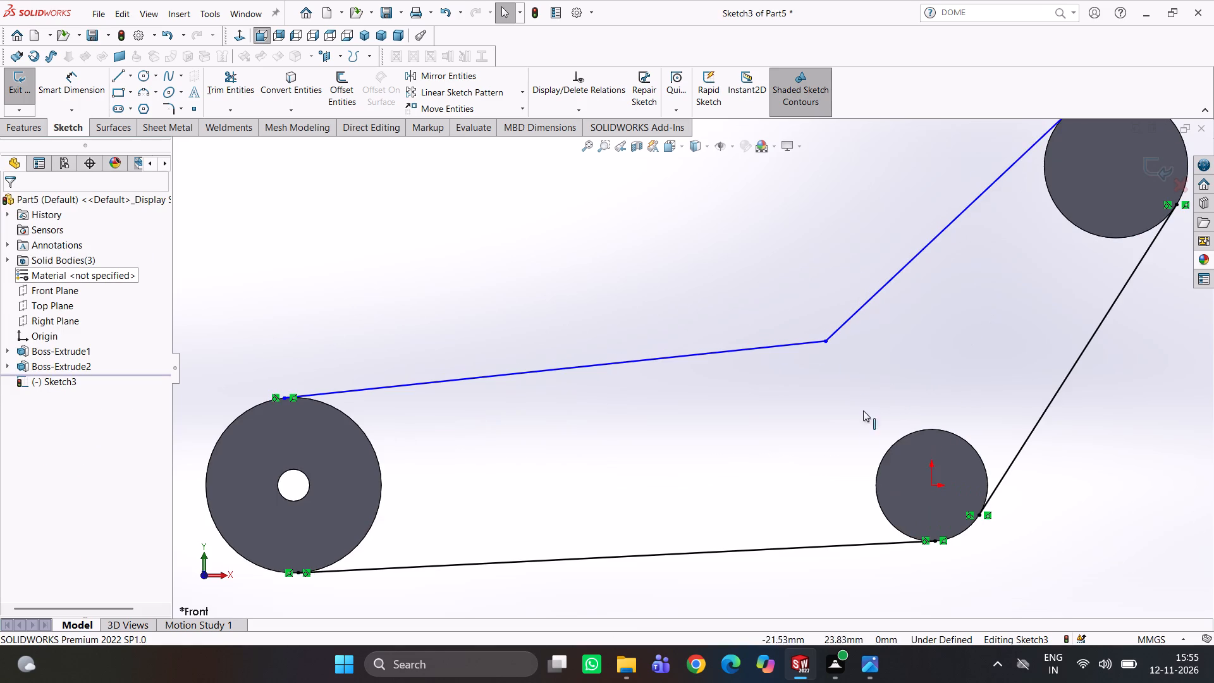
Recheck the reference drawing and delete both inclined lines that reach the 45 mm boss.
scroll(882, 492, "up", 4)
left_click(866, 658)
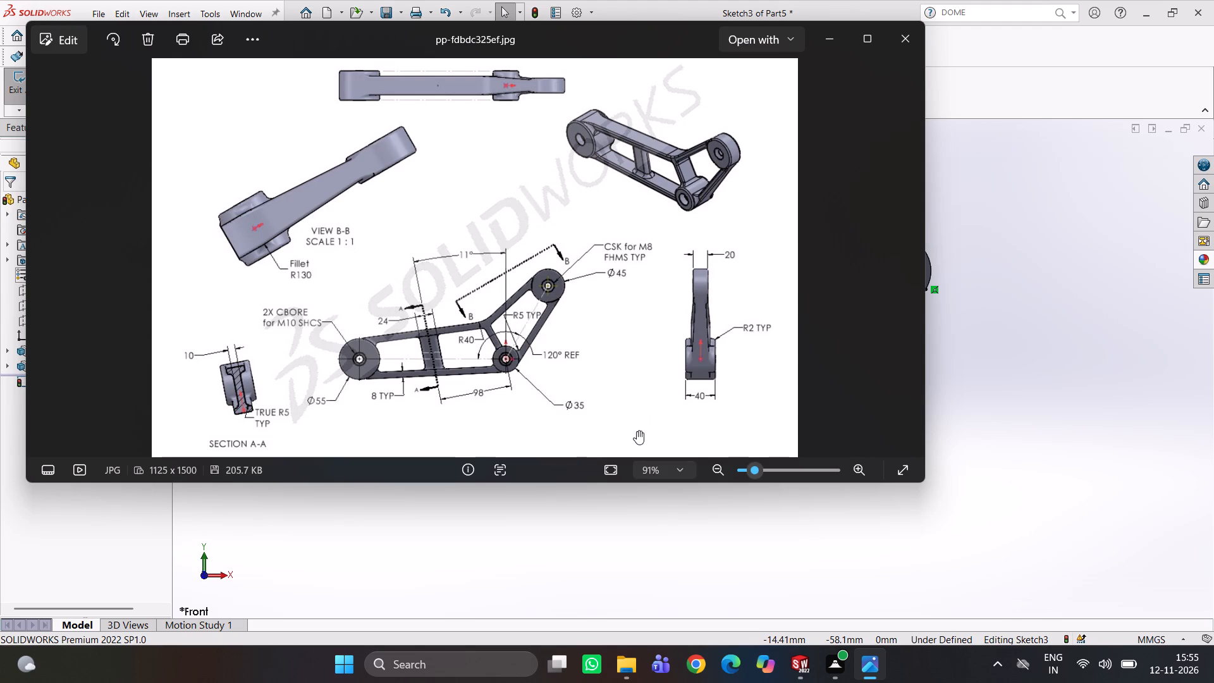
left_click(786, 588)
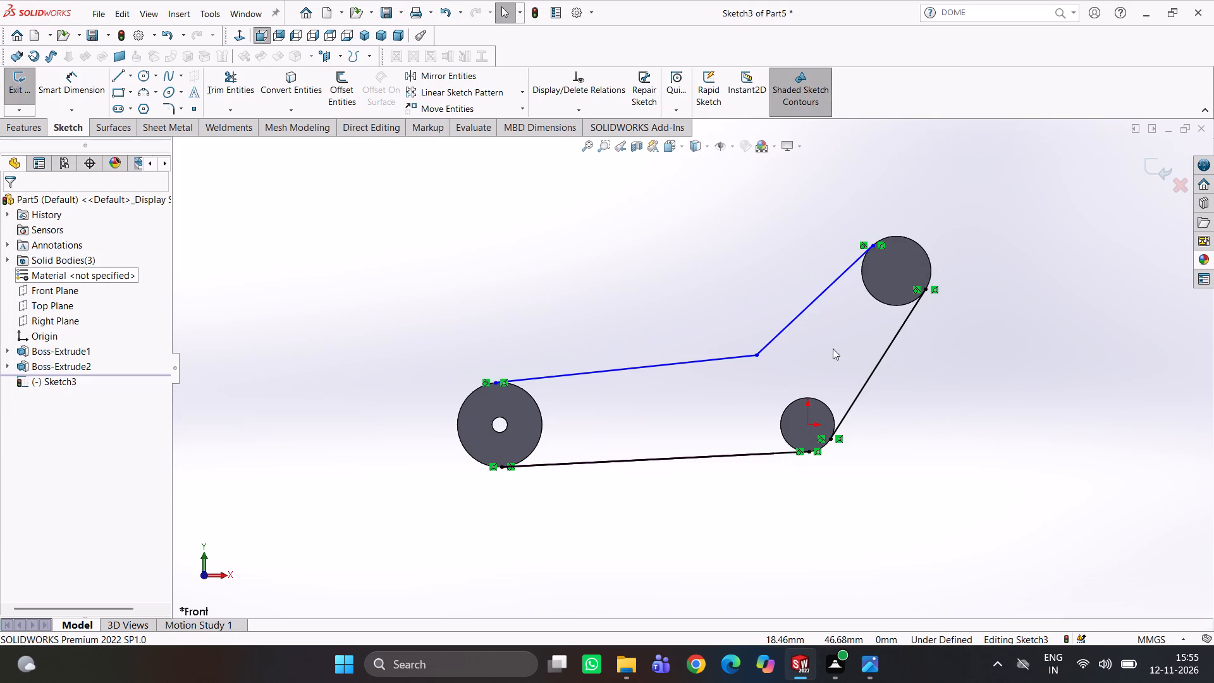
left_click(812, 300)
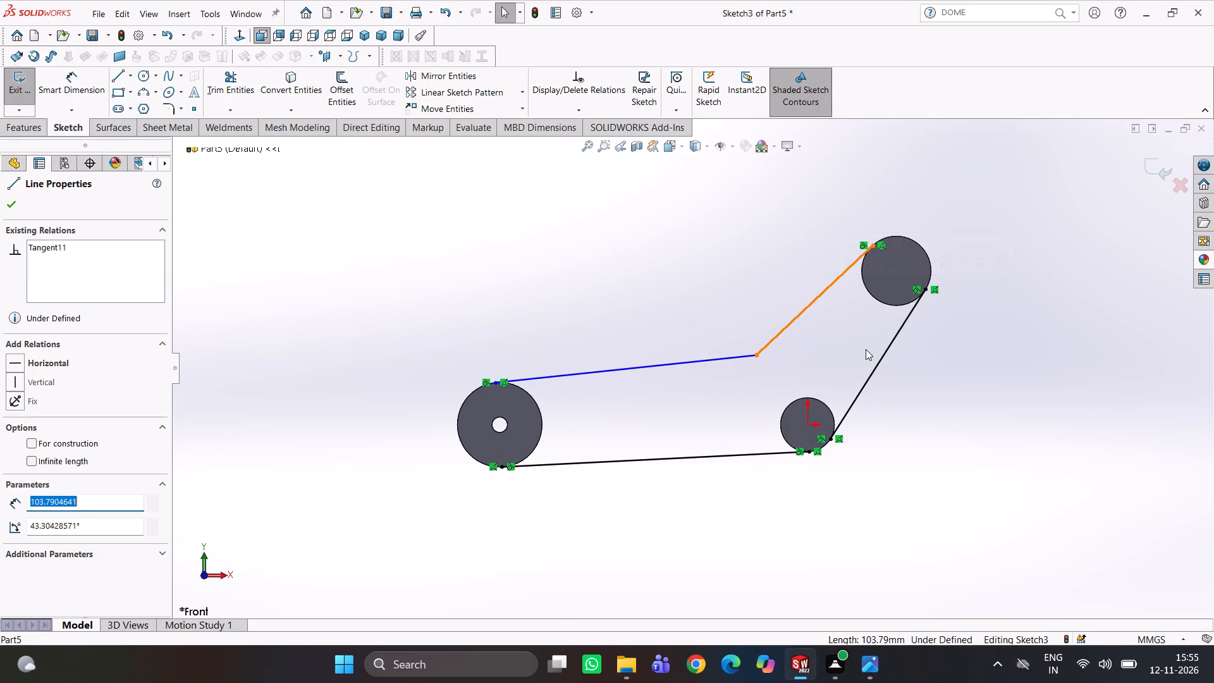
key("Delete")
left_click(888, 364)
left_click(884, 354)
key("Delete")
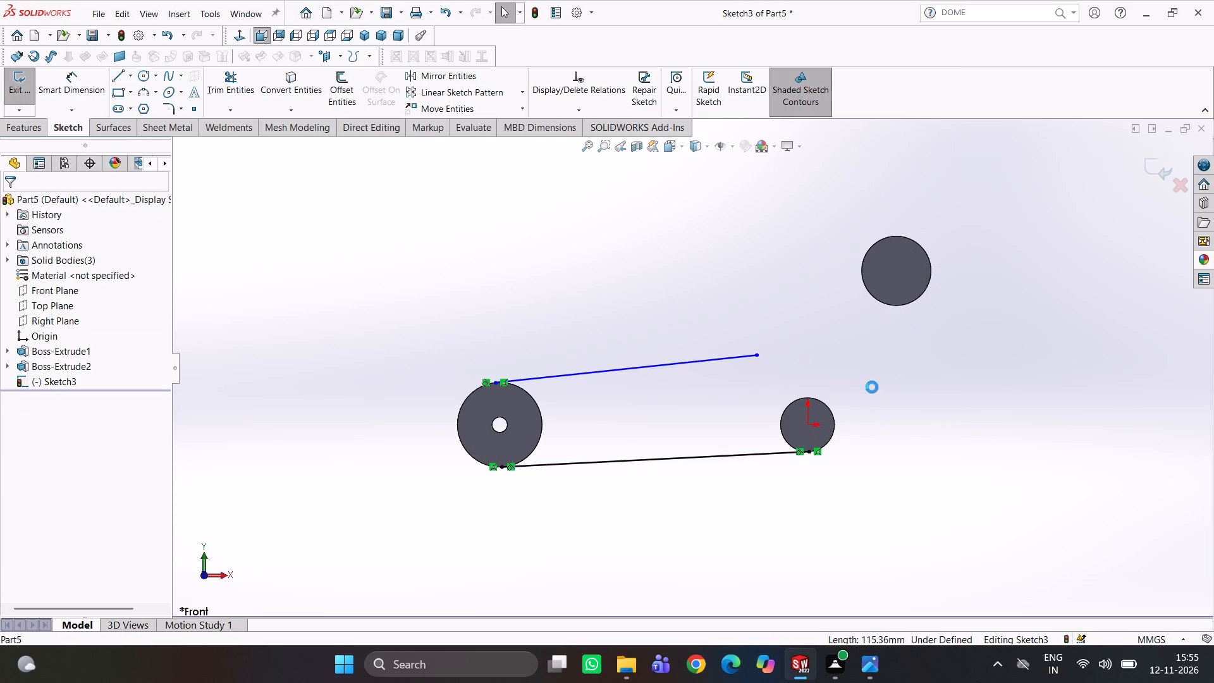
left_click(894, 393)
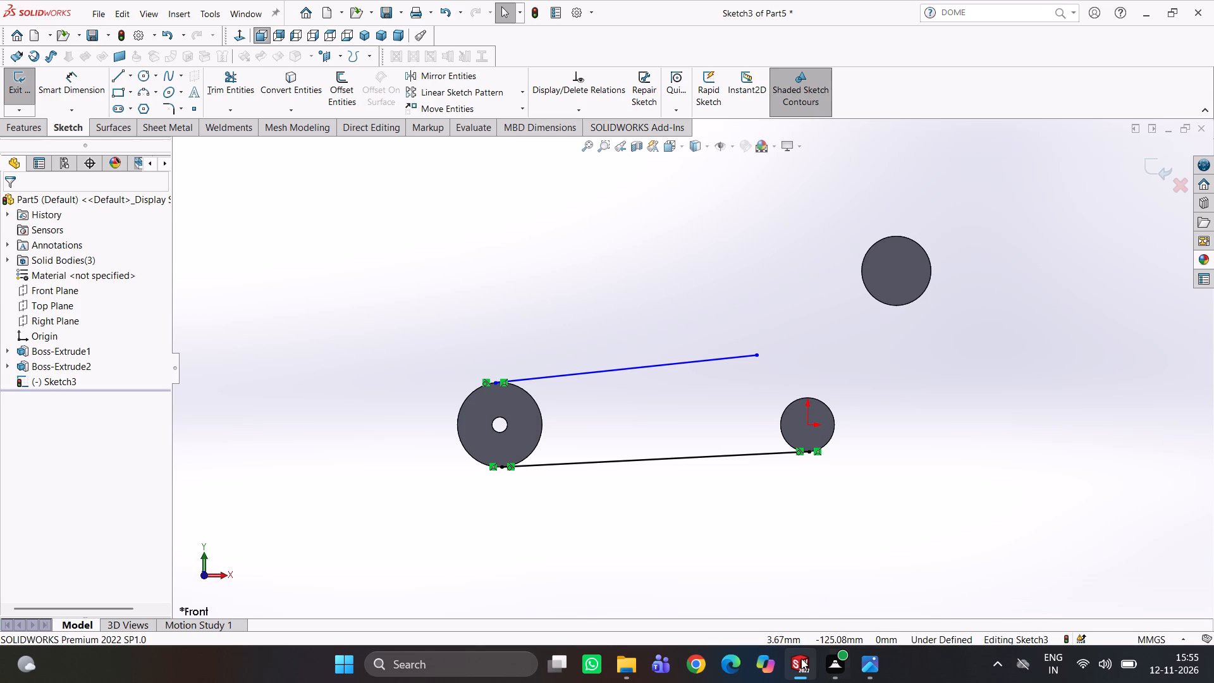
Consult the reference drawing and draw a line about 42 mm long upward from the 35 mm boss's upper edge, beyond the upper line's free end.
left_click(865, 661)
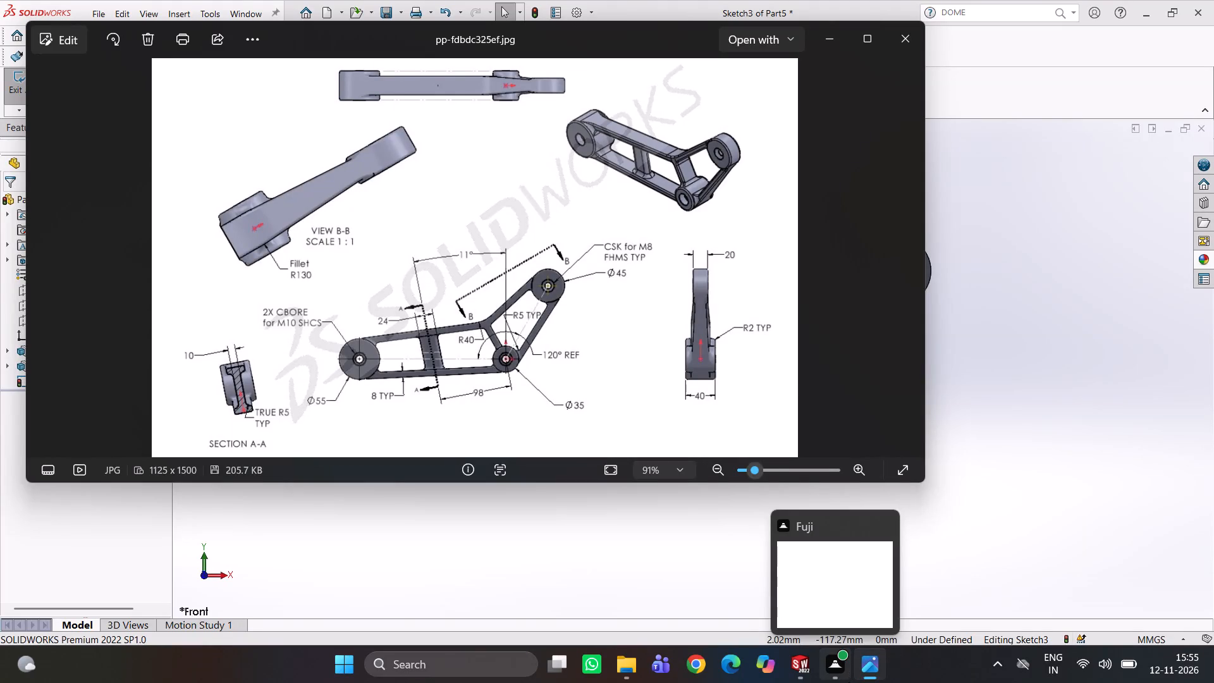
left_click(802, 661)
scroll(691, 400, "down", 3)
right_click_drag(733, 400, 619, 392)
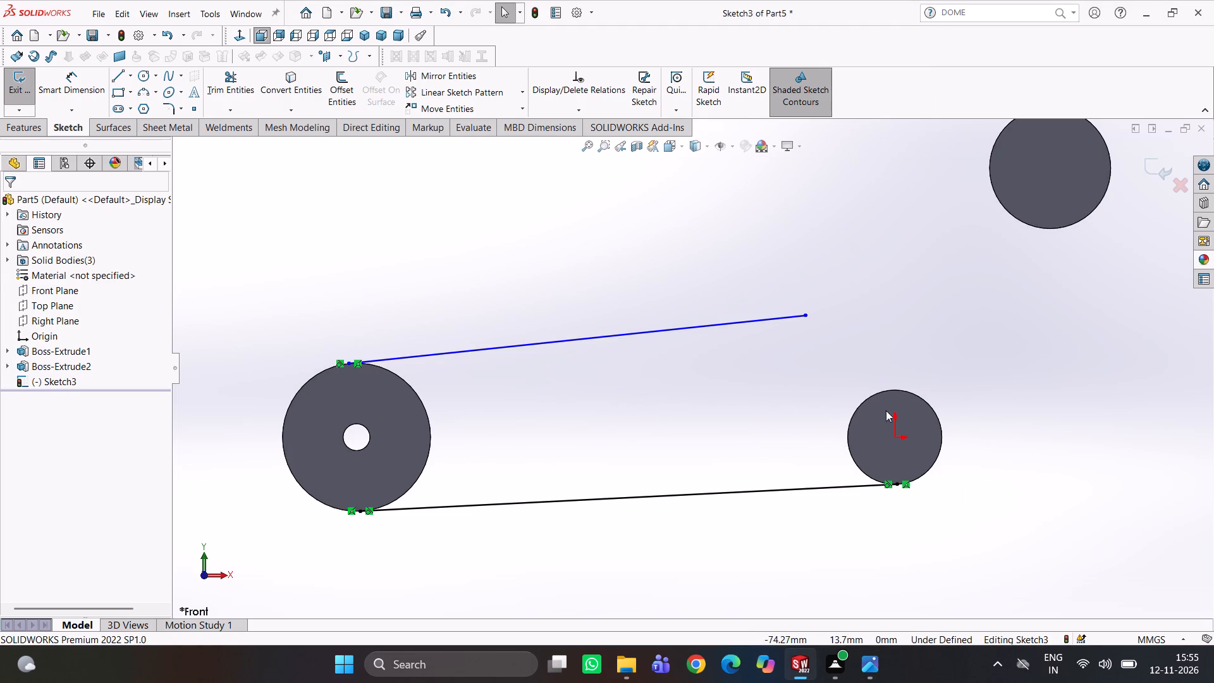
left_click(881, 392)
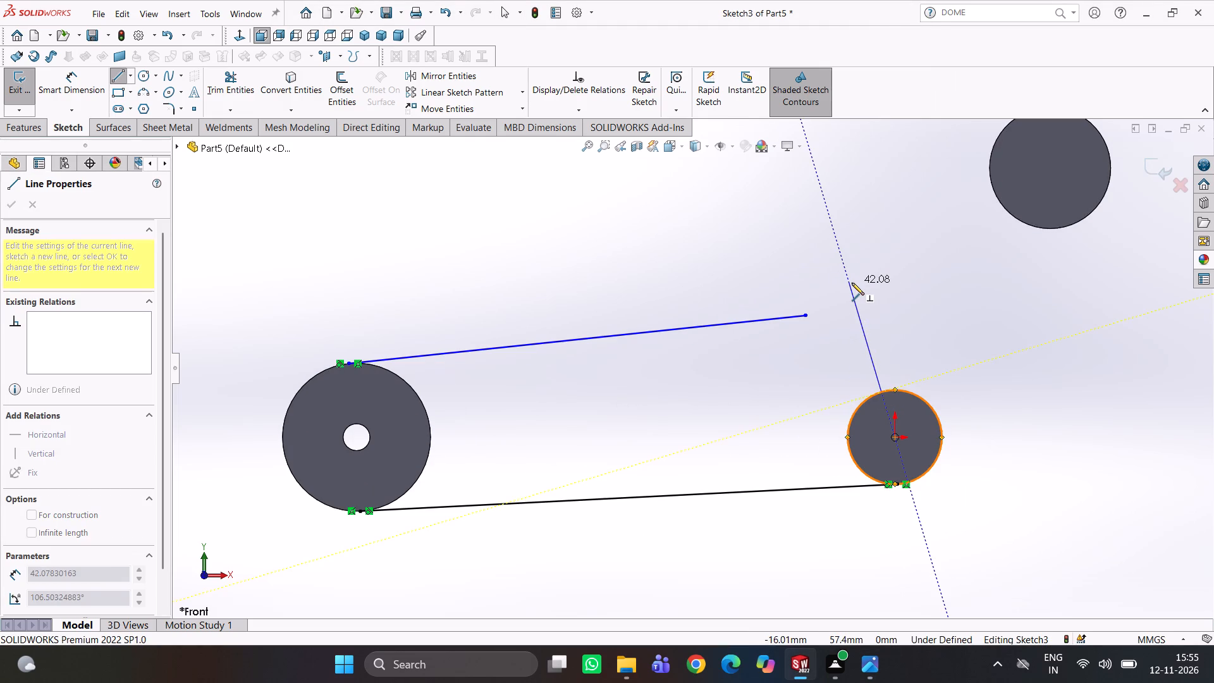
left_click(851, 286)
key("grave")
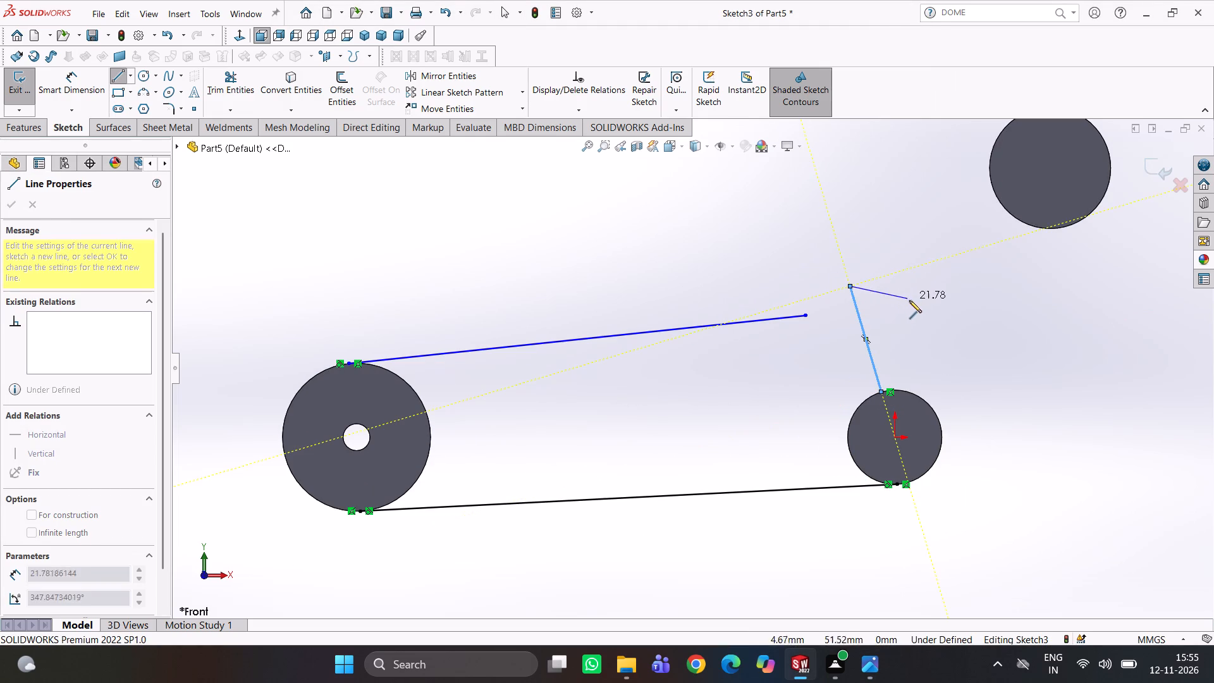
key("Escape")
Extend the upper line's free end across the short line and trim both overhanging ends to form a corner.
left_click_drag(807, 314, 864, 309)
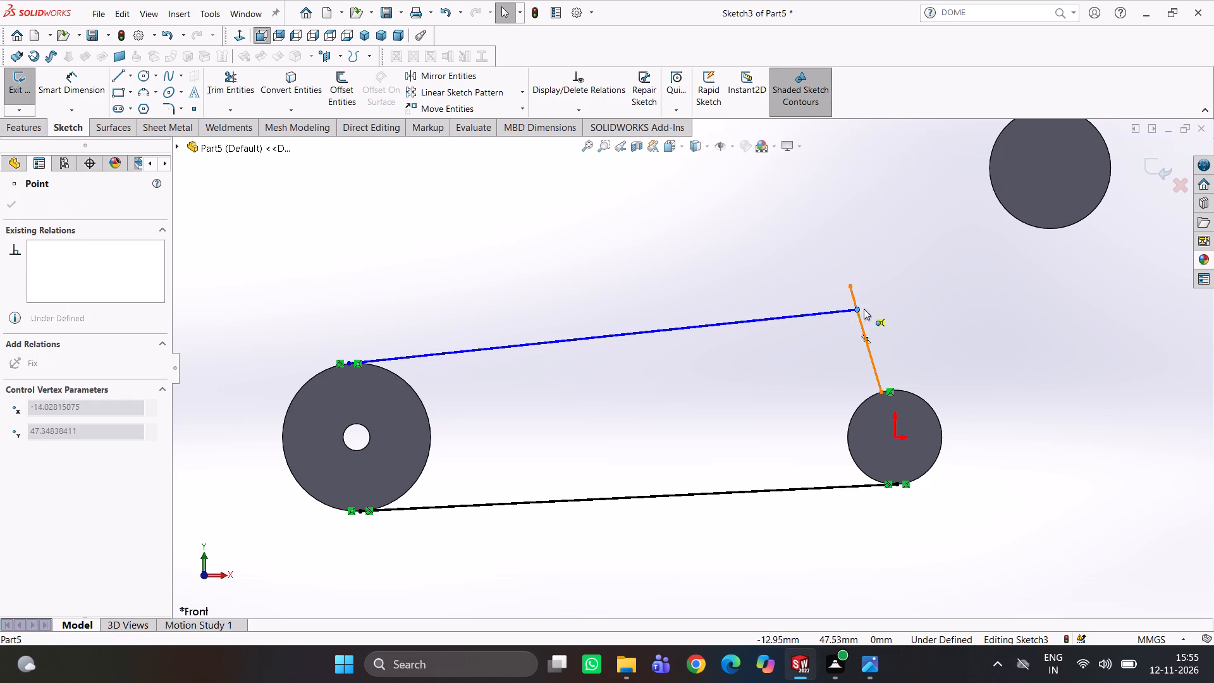
left_click_drag(864, 309, 865, 309)
left_click(916, 316)
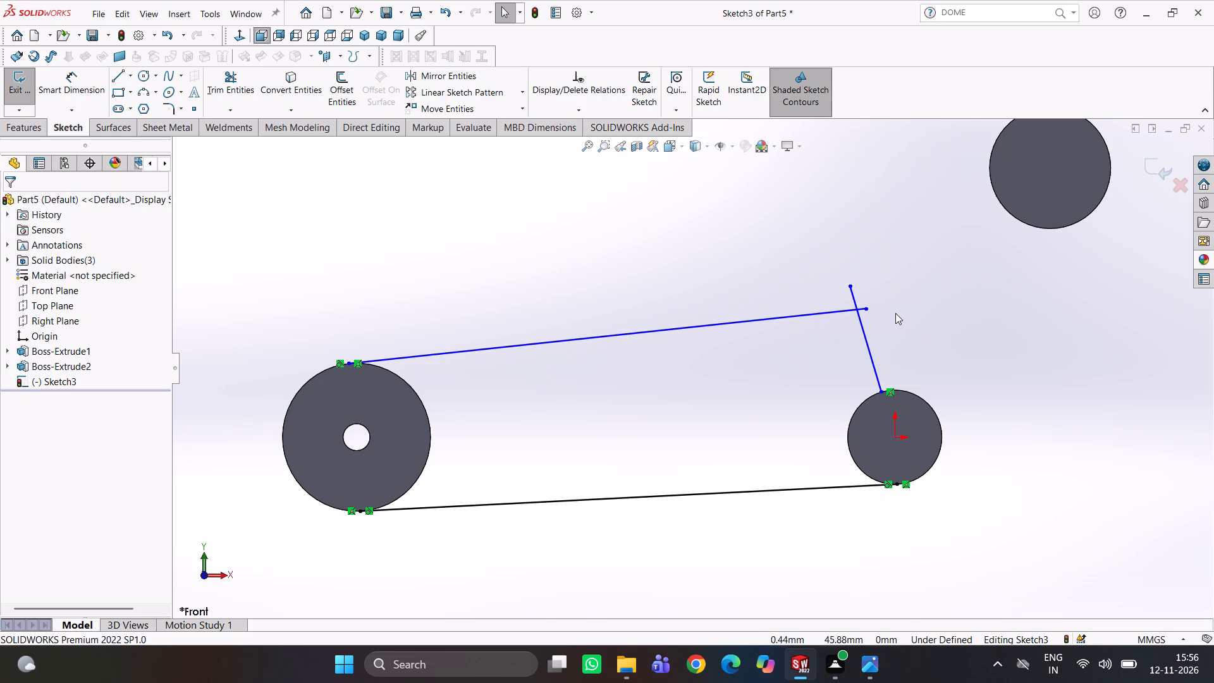
left_click(235, 83)
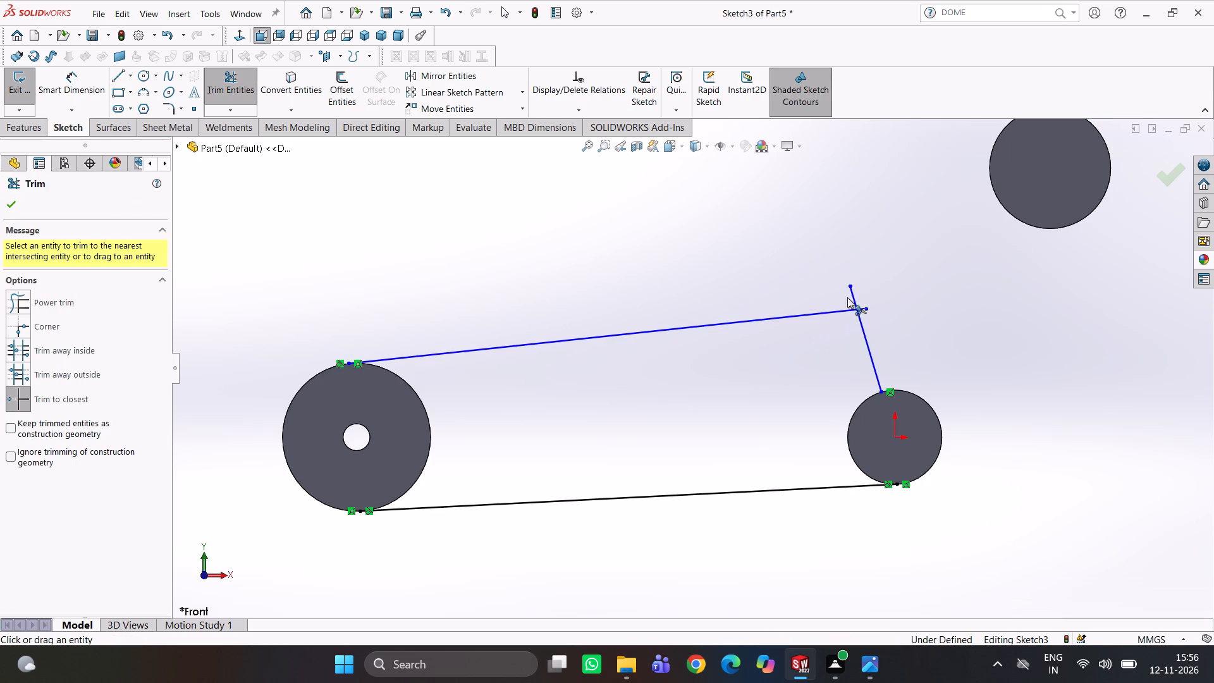
left_click(849, 293)
scroll(857, 304, "down", 3)
left_click(835, 324)
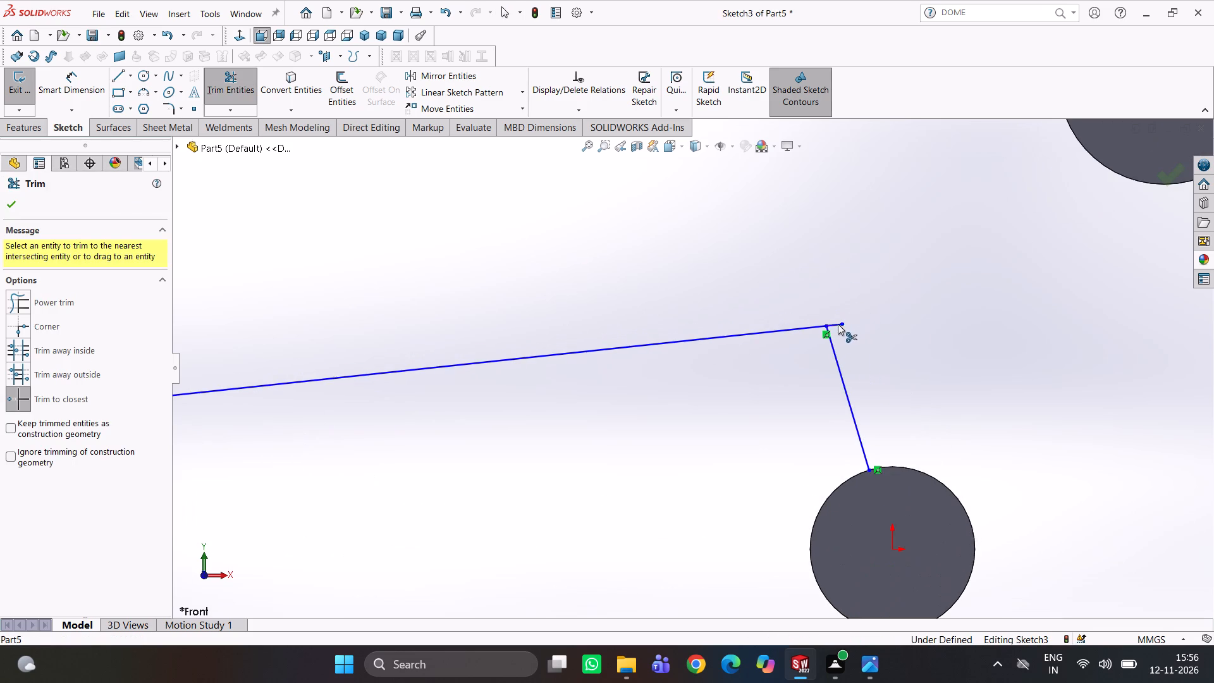
scroll(845, 318, "up", 3)
left_click(841, 363)
key("Escape")
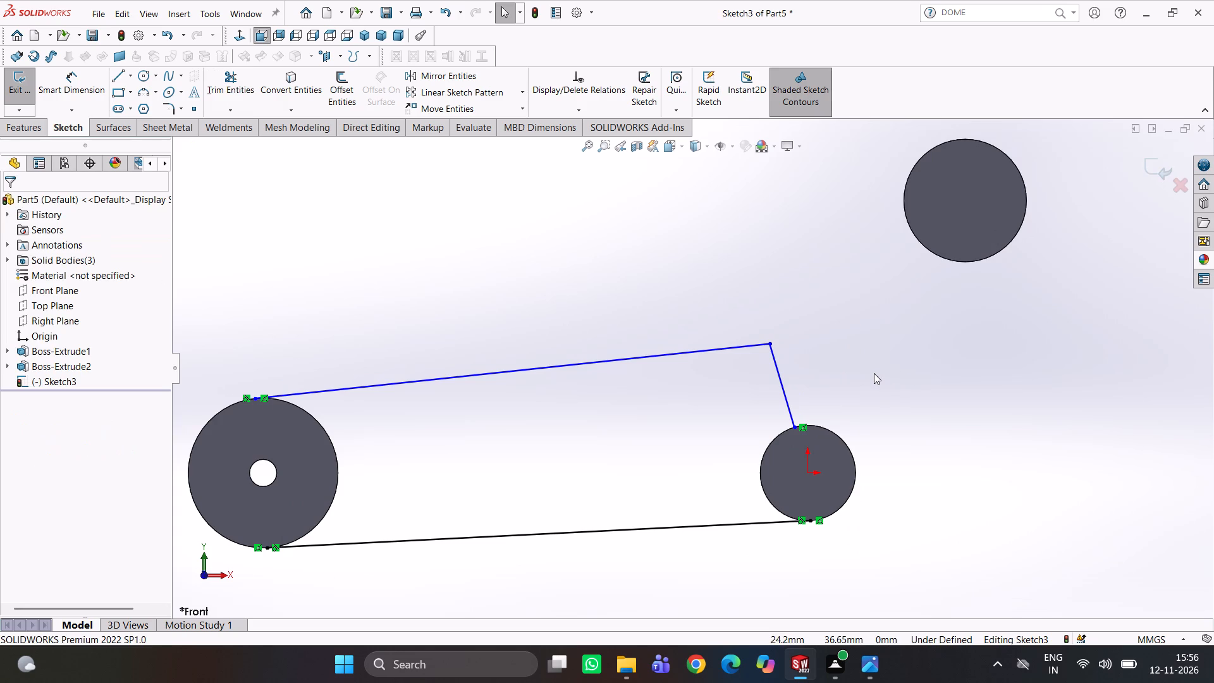
Set the vertical height of the short line above the 35 mm boss to 30 mm.
scroll(904, 383, "up", 2)
right_click_drag(701, 402, 701, 292)
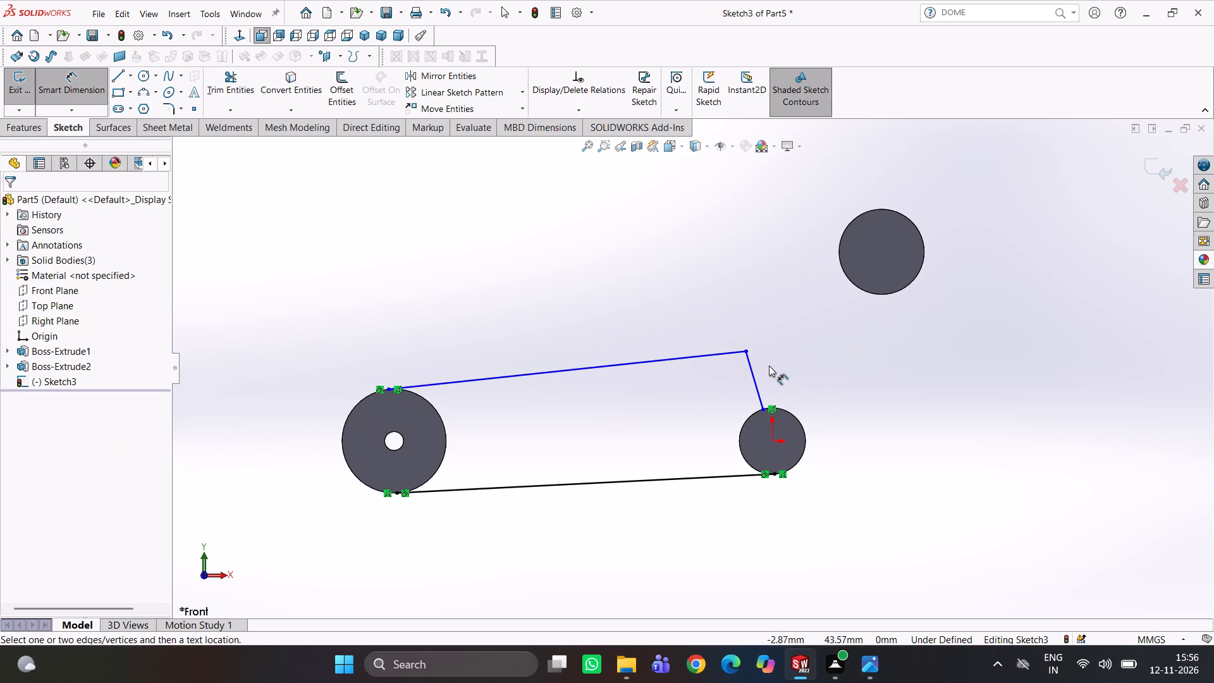
left_click(755, 381)
left_click(818, 362)
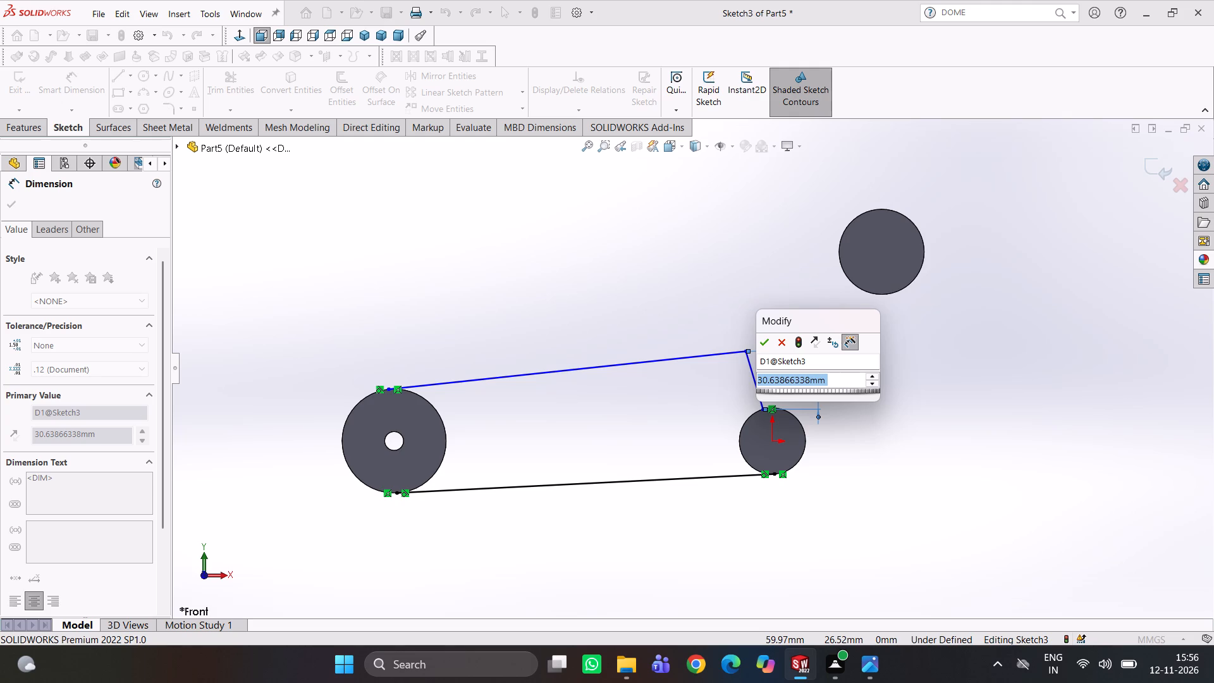
type("30")
key("Return")
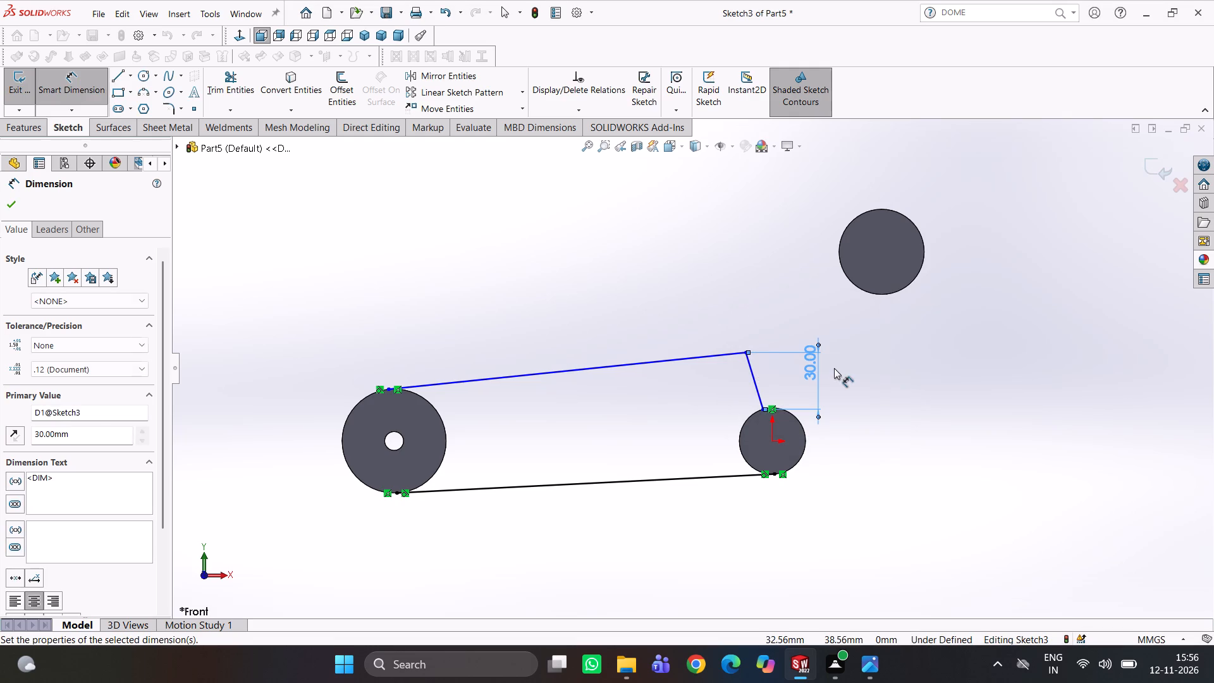
left_click(971, 366)
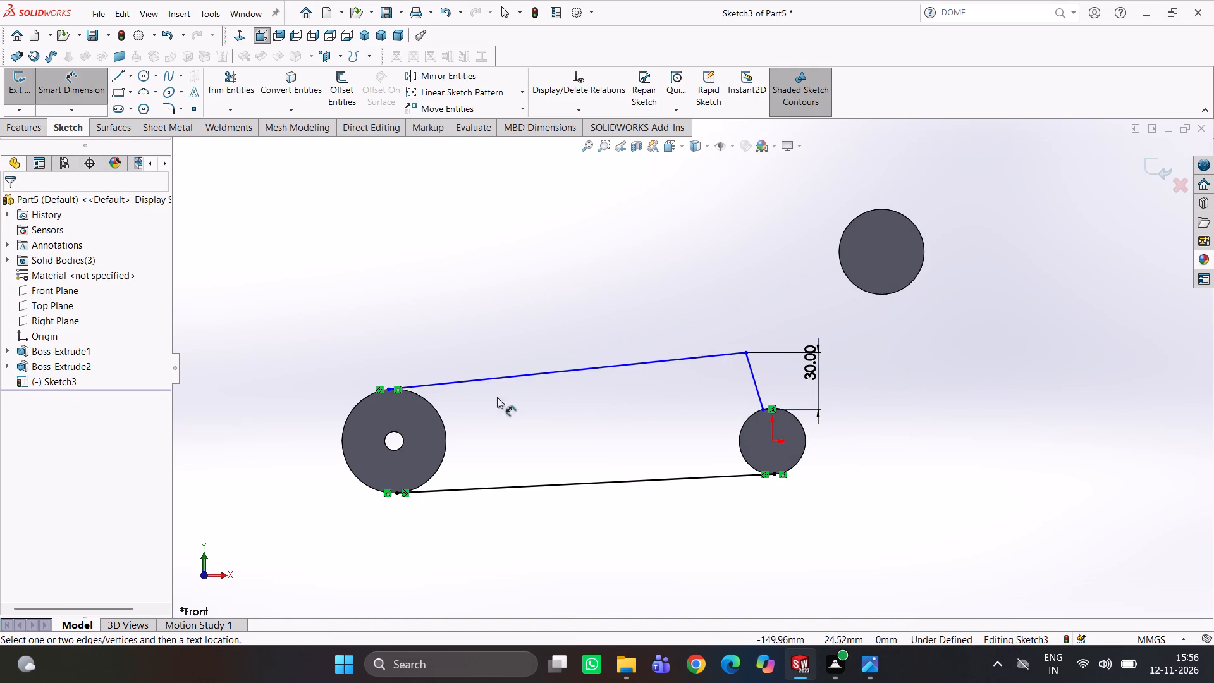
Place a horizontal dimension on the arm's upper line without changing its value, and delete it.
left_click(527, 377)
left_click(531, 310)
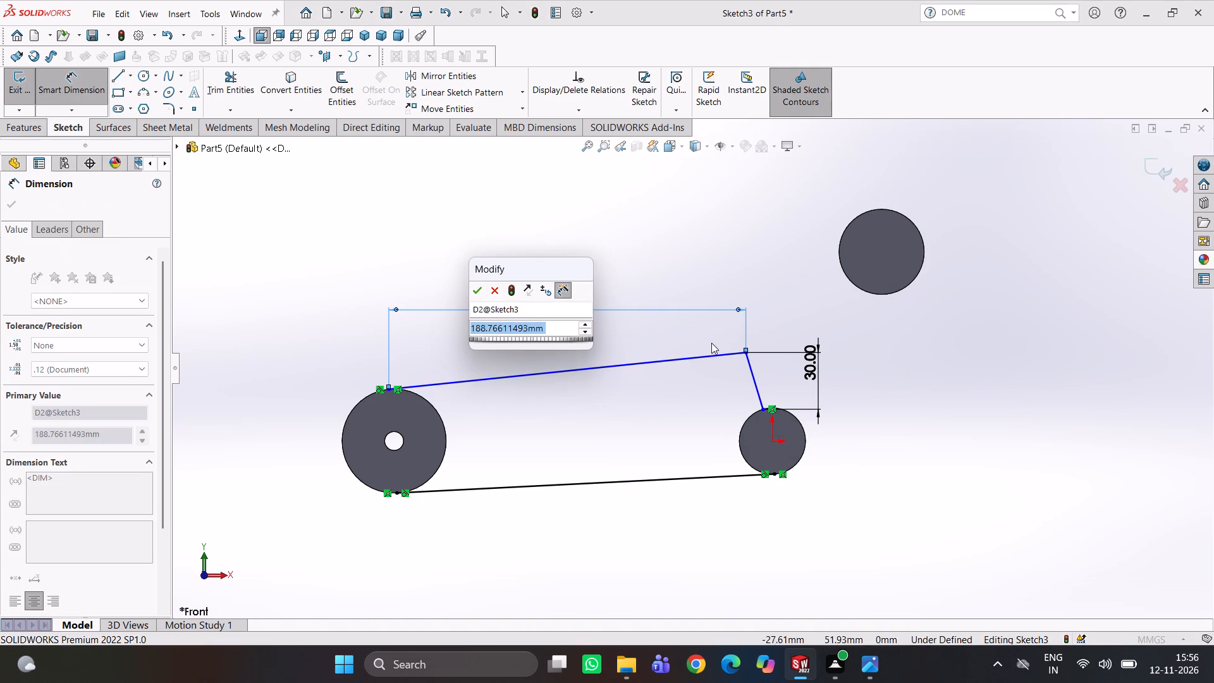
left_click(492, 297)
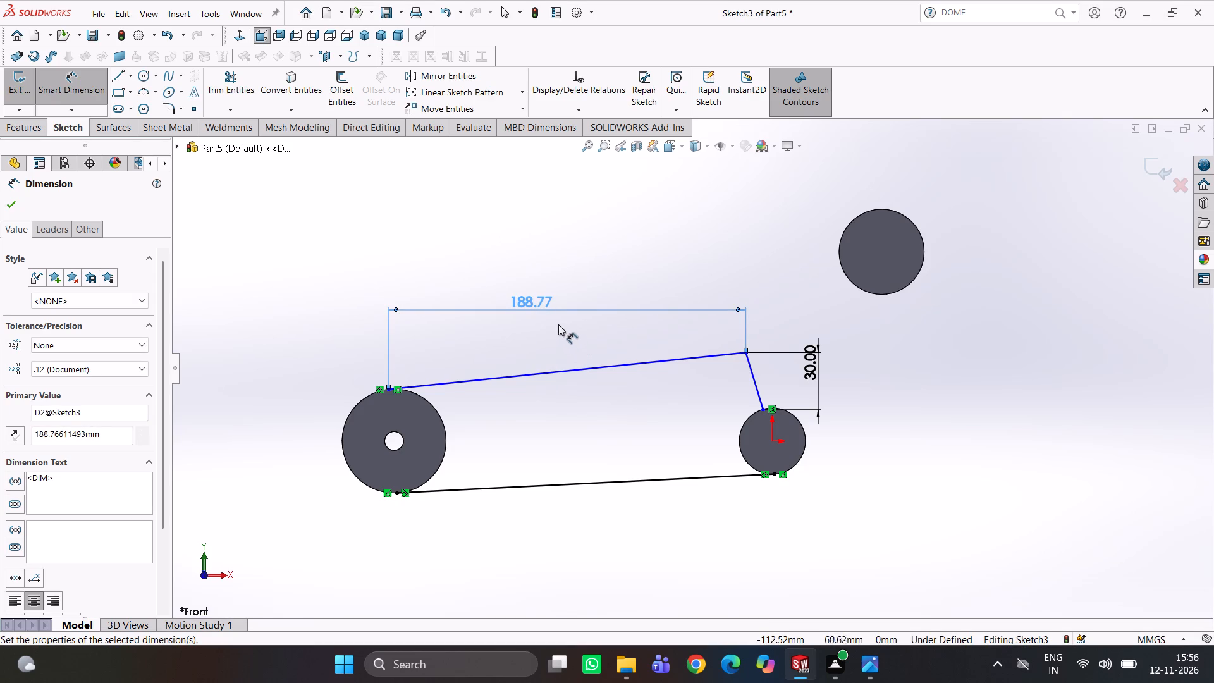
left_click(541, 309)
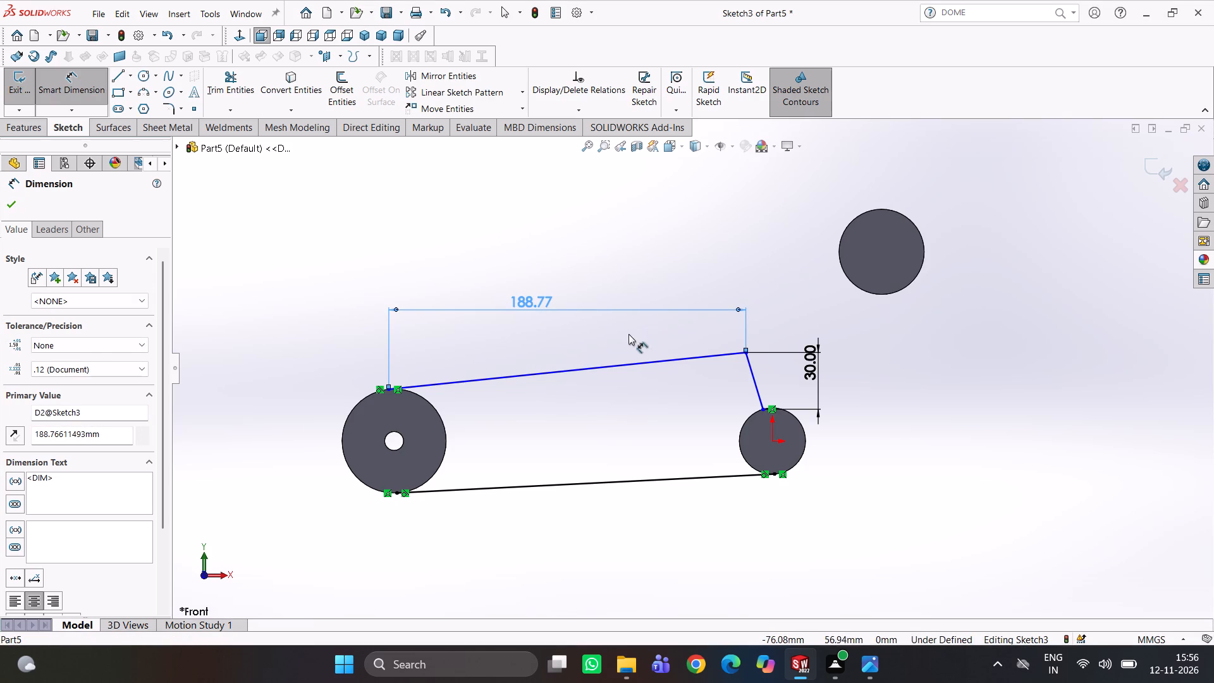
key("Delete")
Dimension the arm's upper line along its slope and set its length to 190 mm.
right_click_drag(667, 423, 644, 345)
right_click_drag(648, 410, 608, 270)
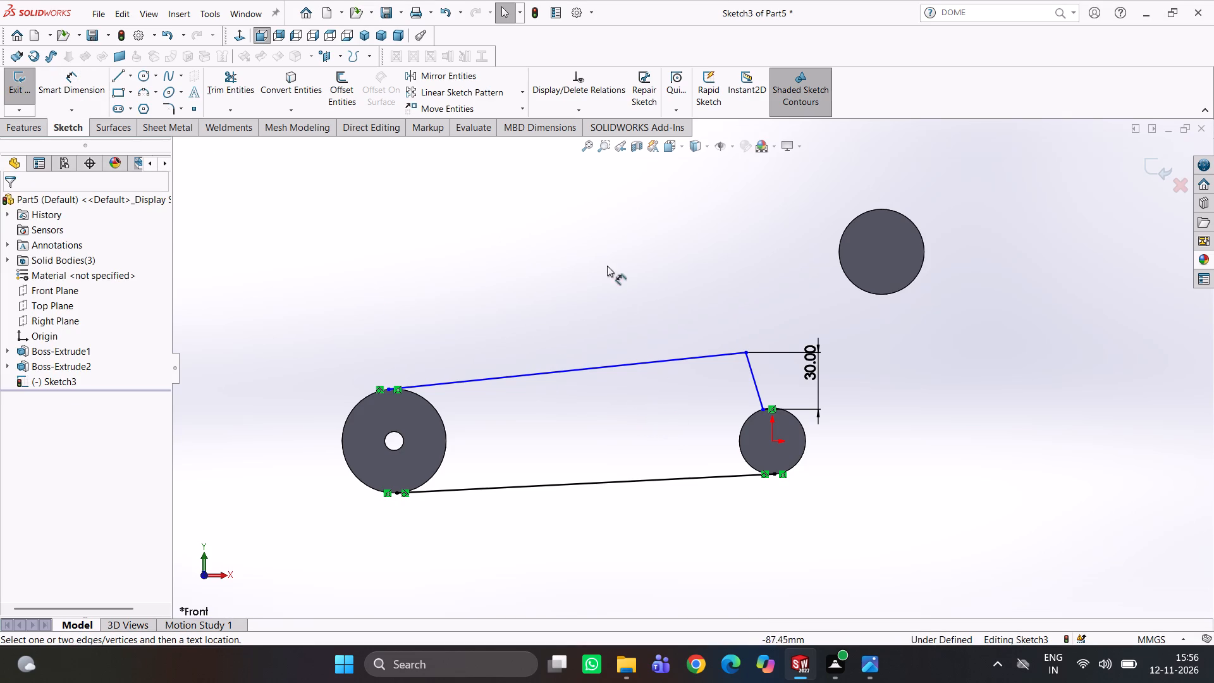
left_click(625, 365)
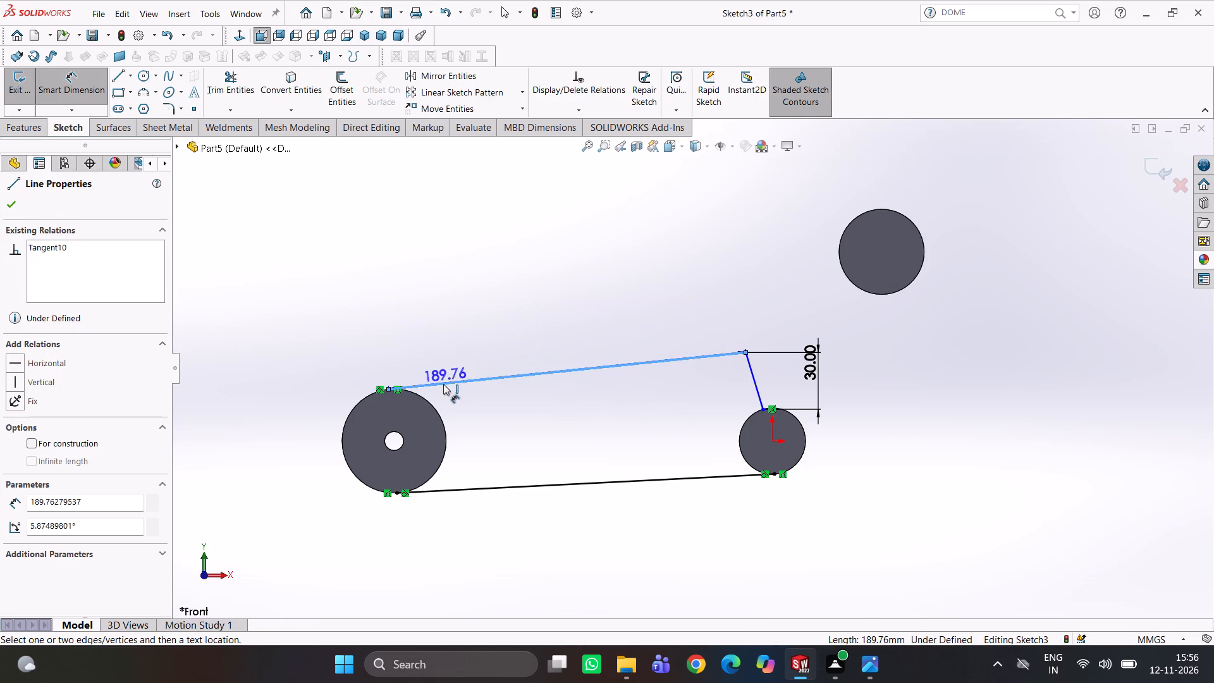
left_click(453, 355)
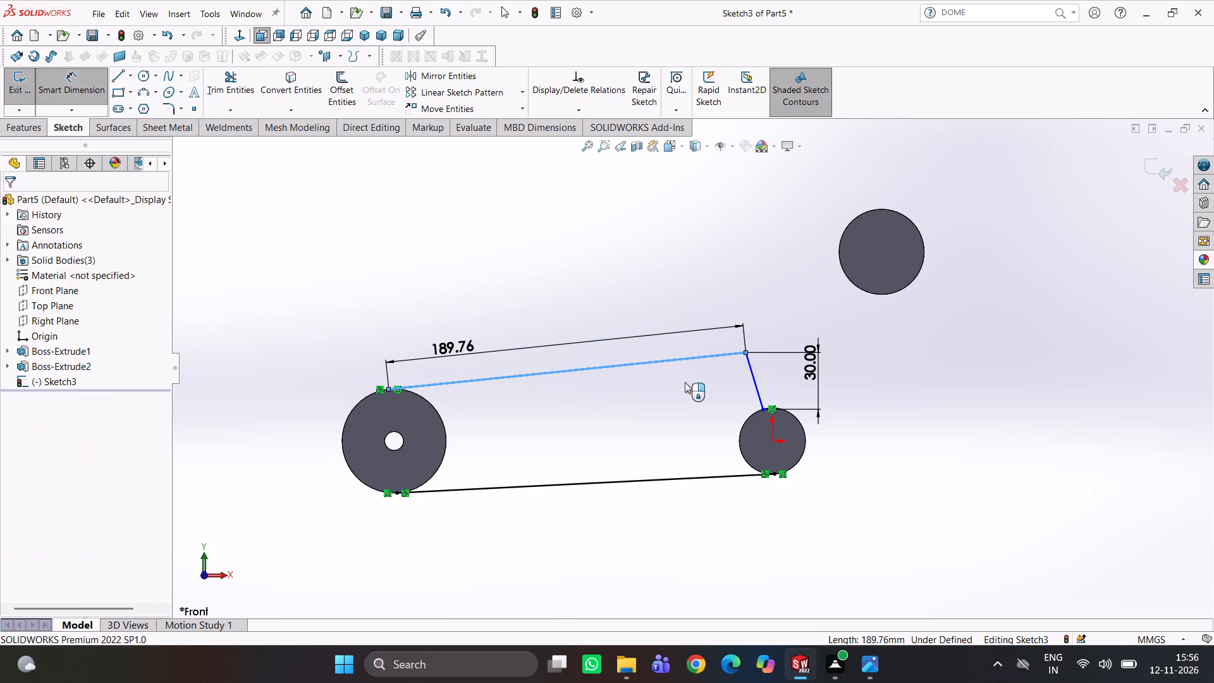
key("1")
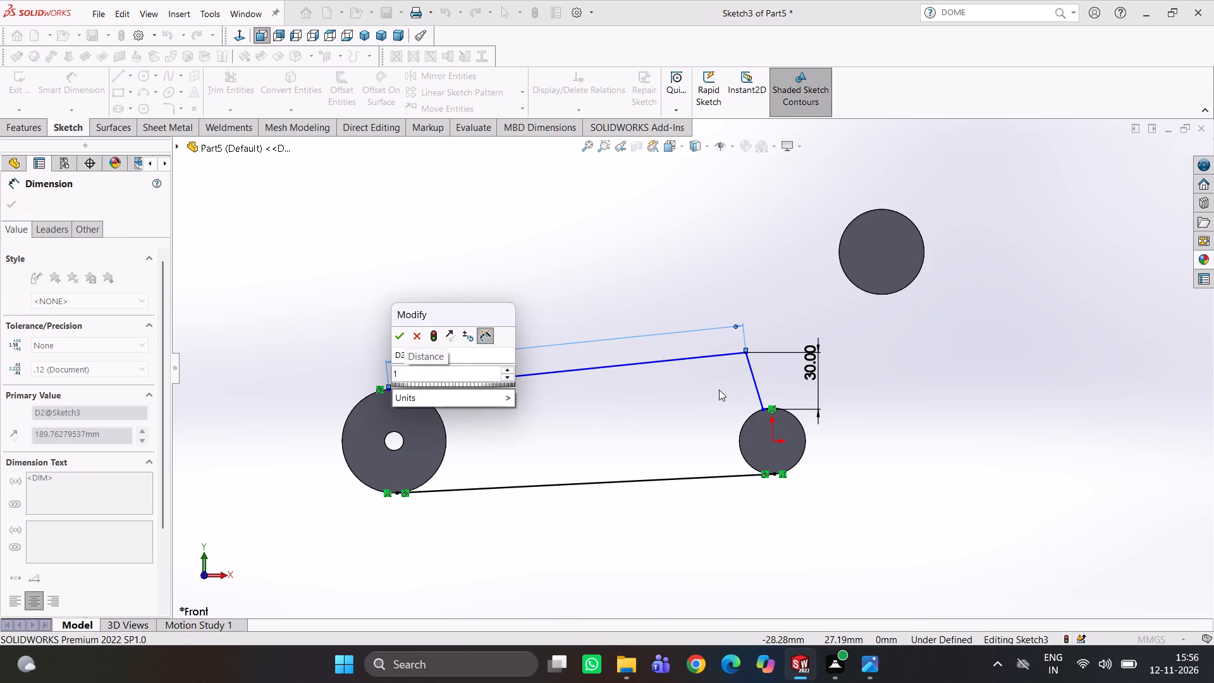
type("90")
key("Return")
left_click(704, 398)
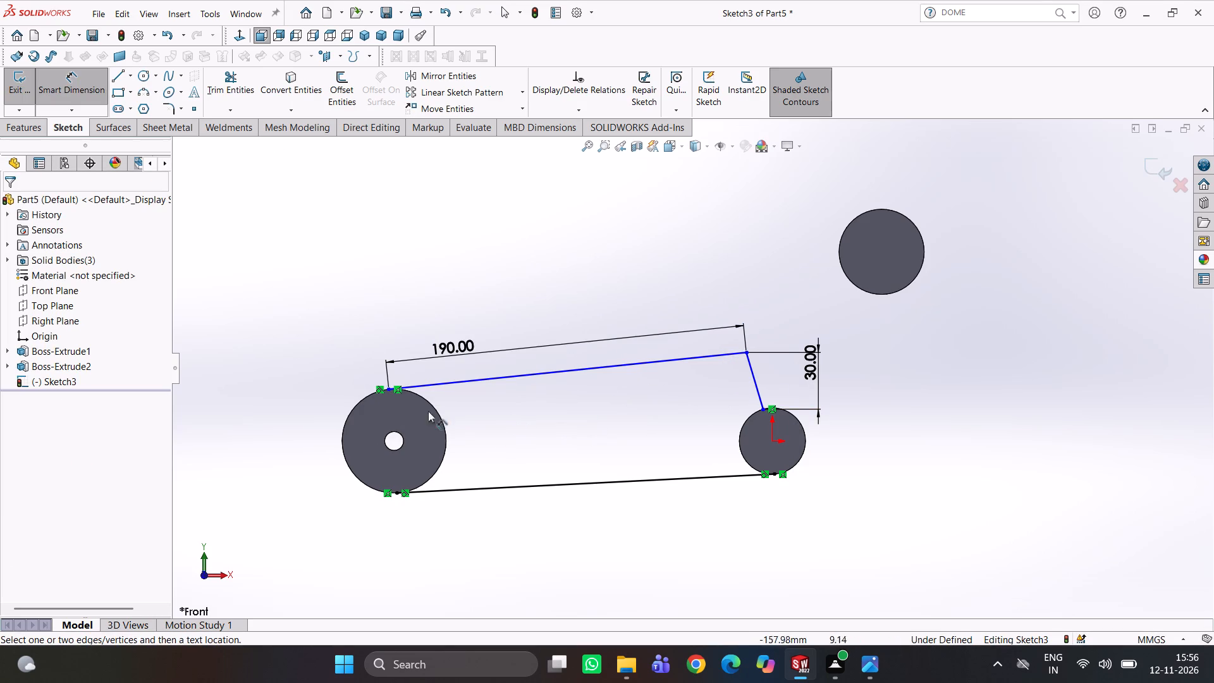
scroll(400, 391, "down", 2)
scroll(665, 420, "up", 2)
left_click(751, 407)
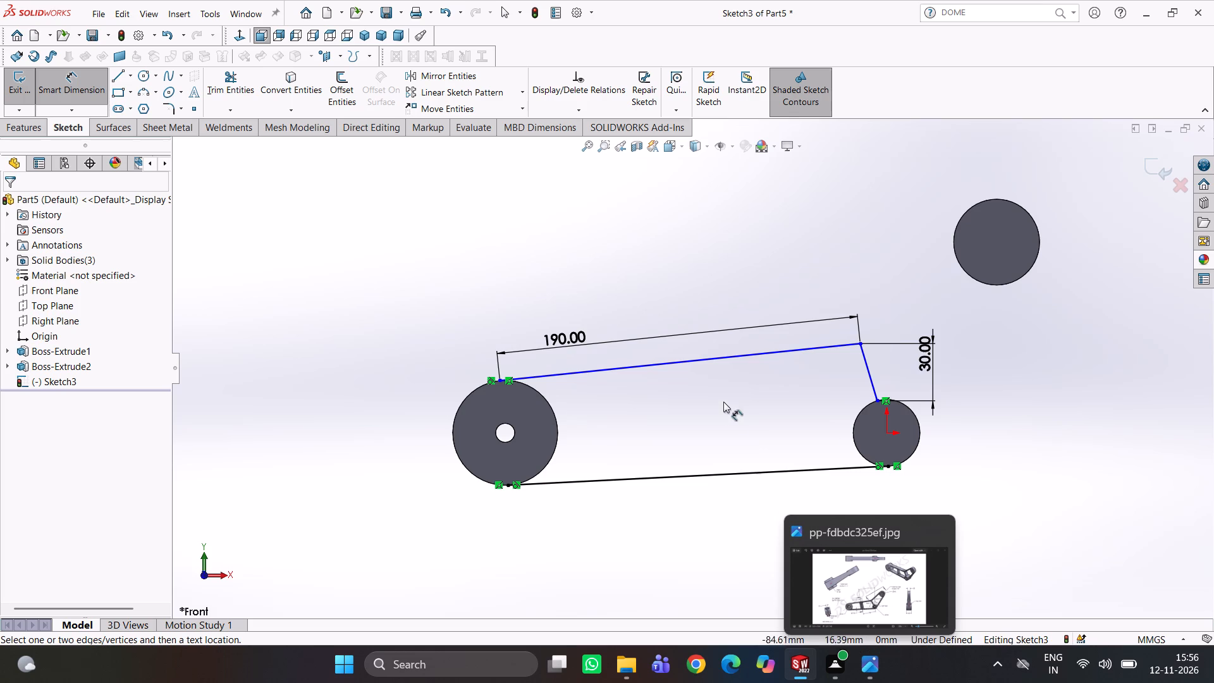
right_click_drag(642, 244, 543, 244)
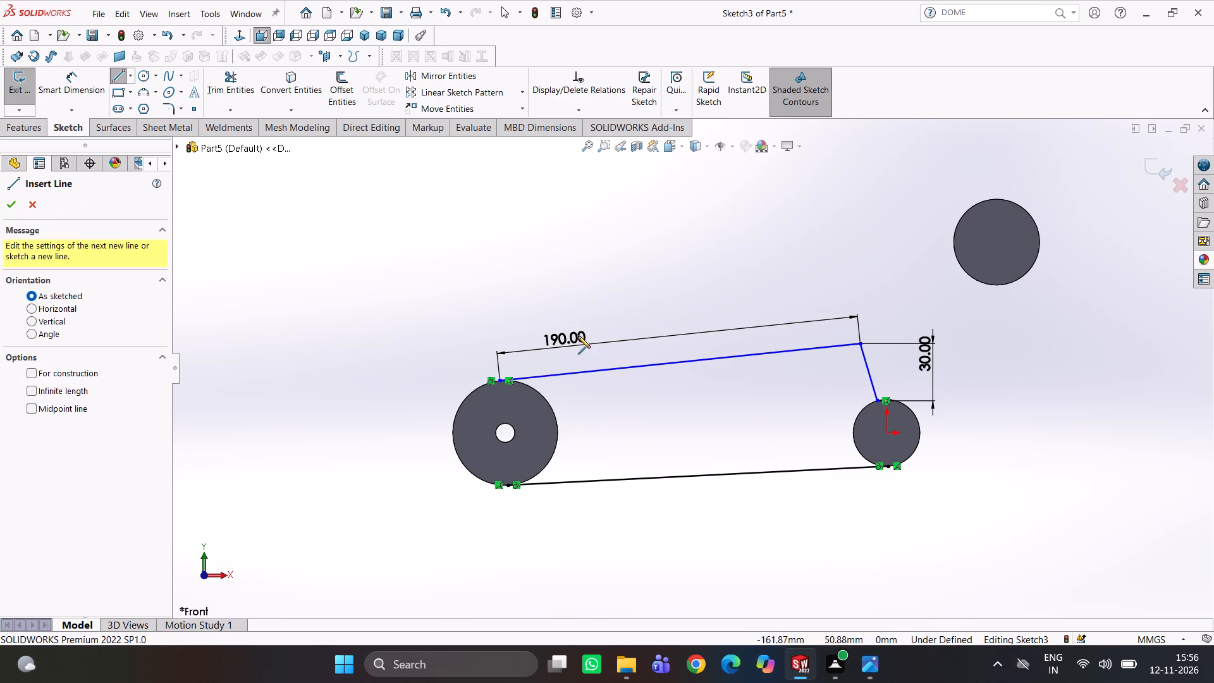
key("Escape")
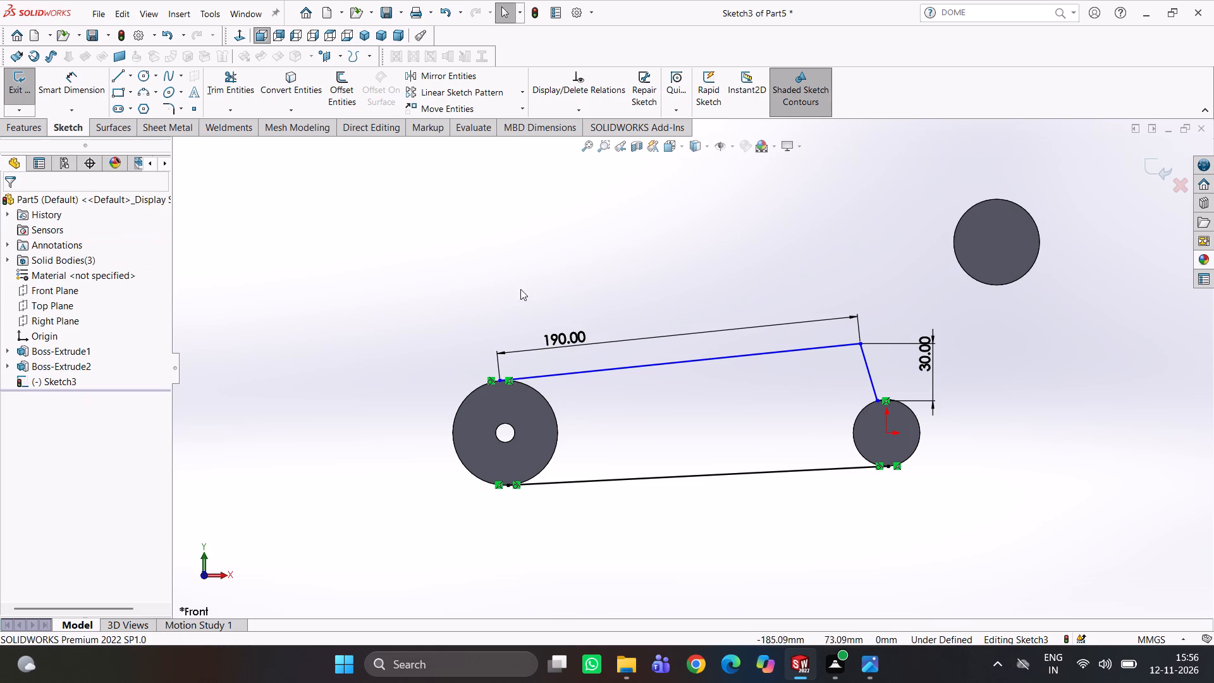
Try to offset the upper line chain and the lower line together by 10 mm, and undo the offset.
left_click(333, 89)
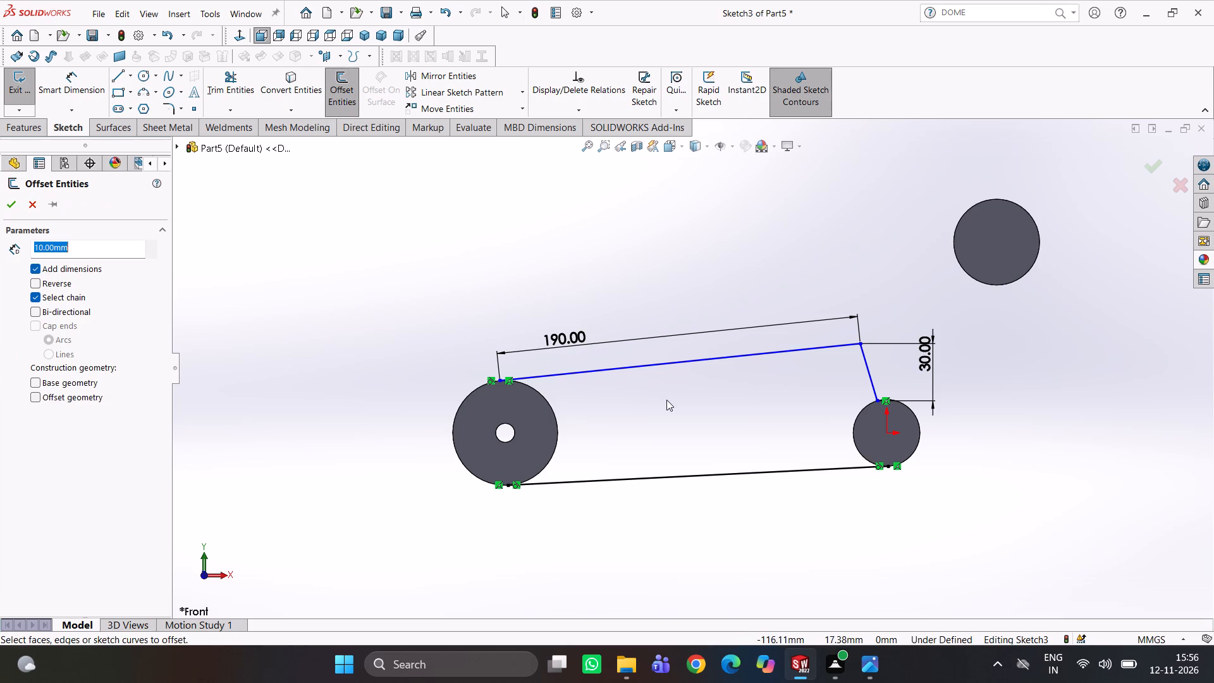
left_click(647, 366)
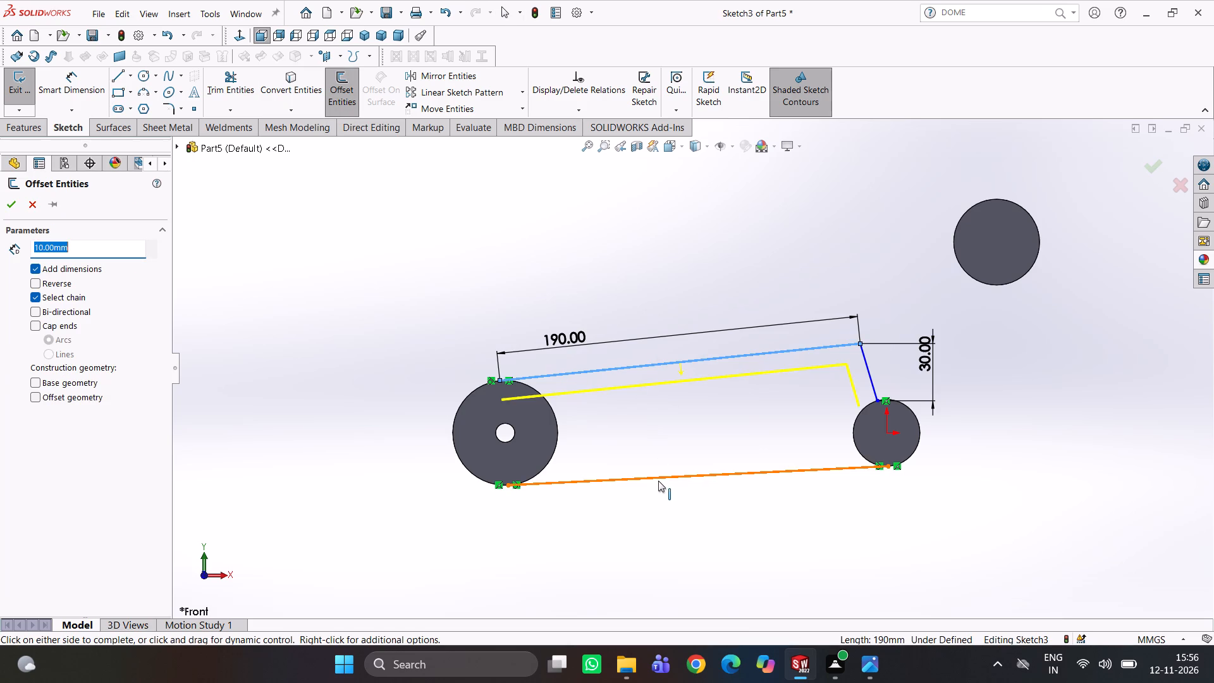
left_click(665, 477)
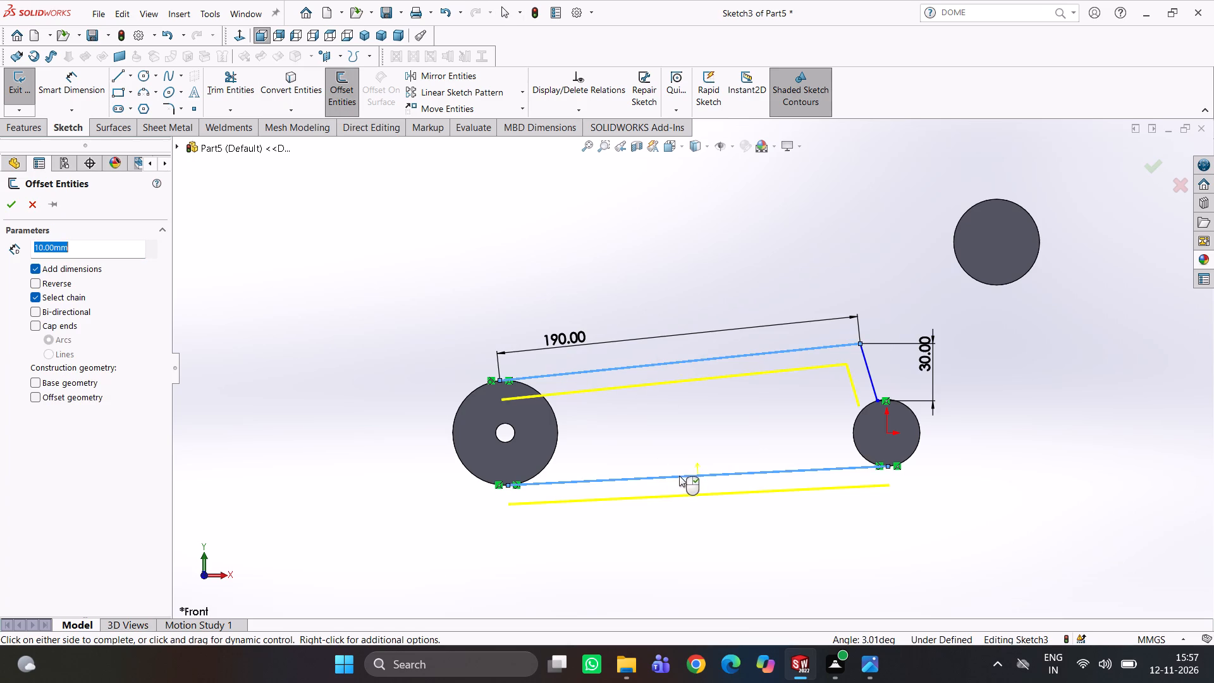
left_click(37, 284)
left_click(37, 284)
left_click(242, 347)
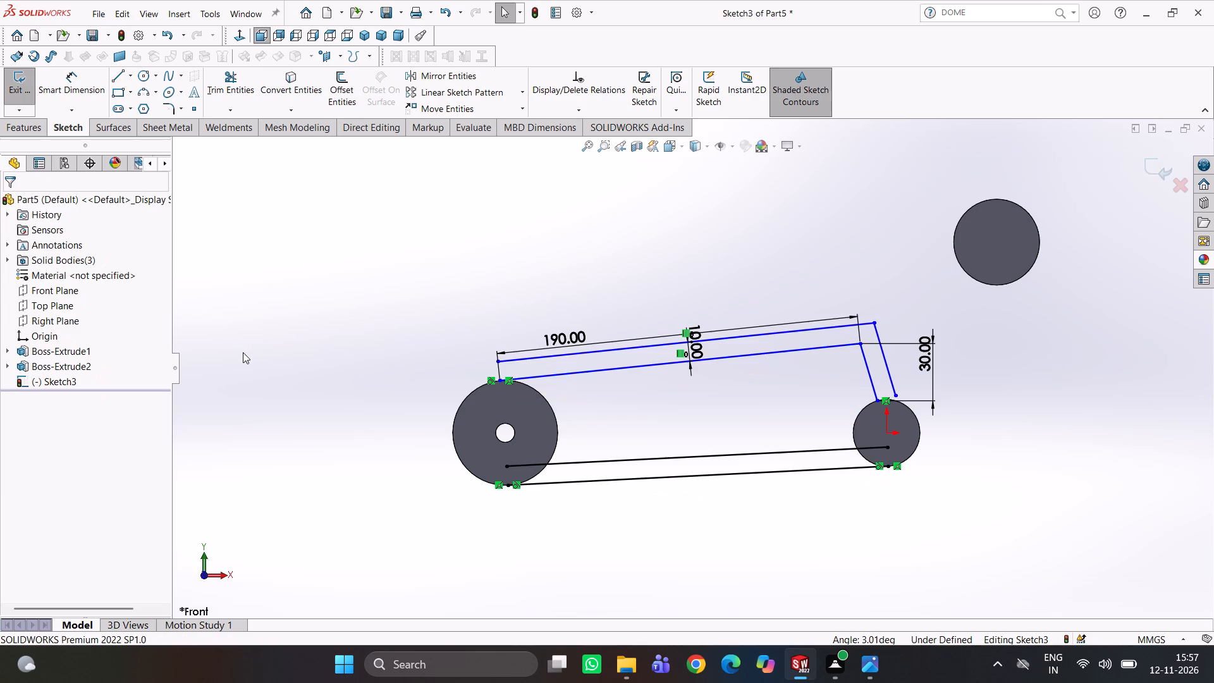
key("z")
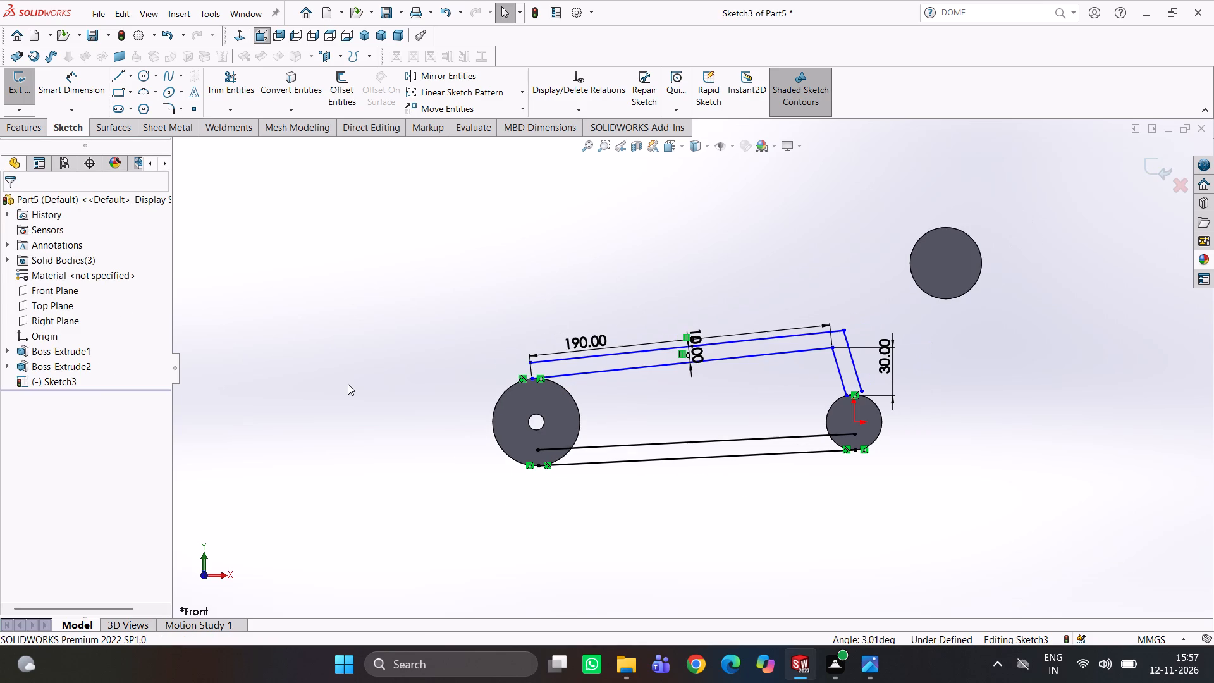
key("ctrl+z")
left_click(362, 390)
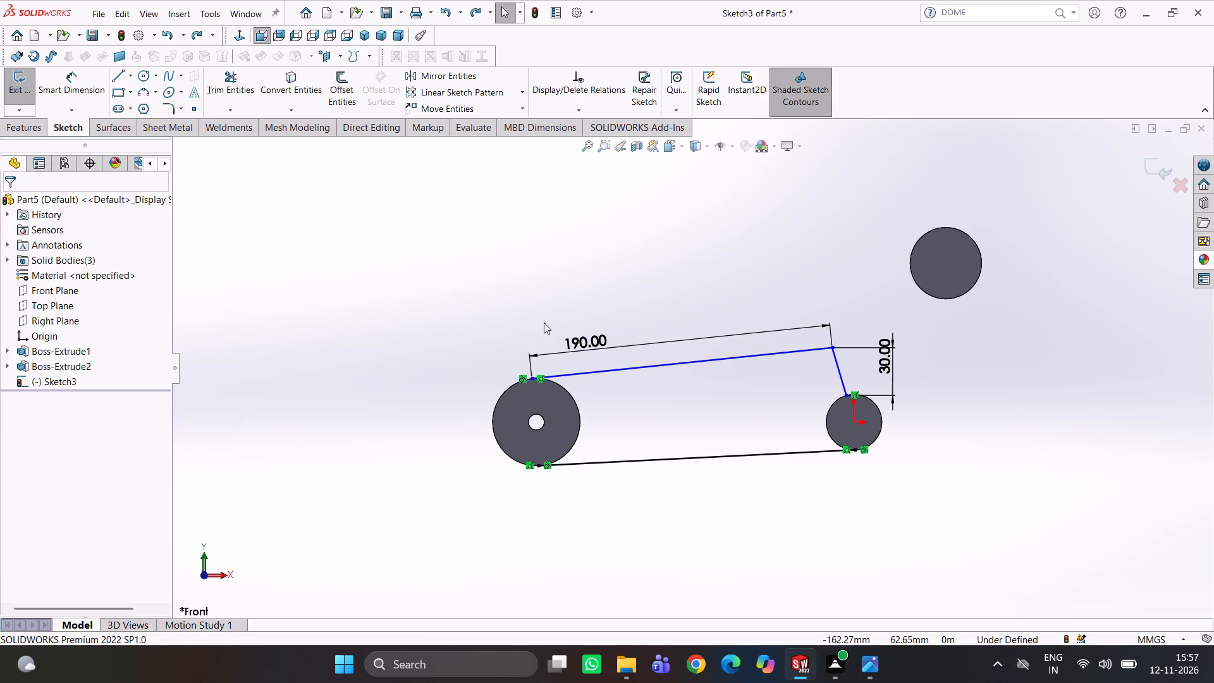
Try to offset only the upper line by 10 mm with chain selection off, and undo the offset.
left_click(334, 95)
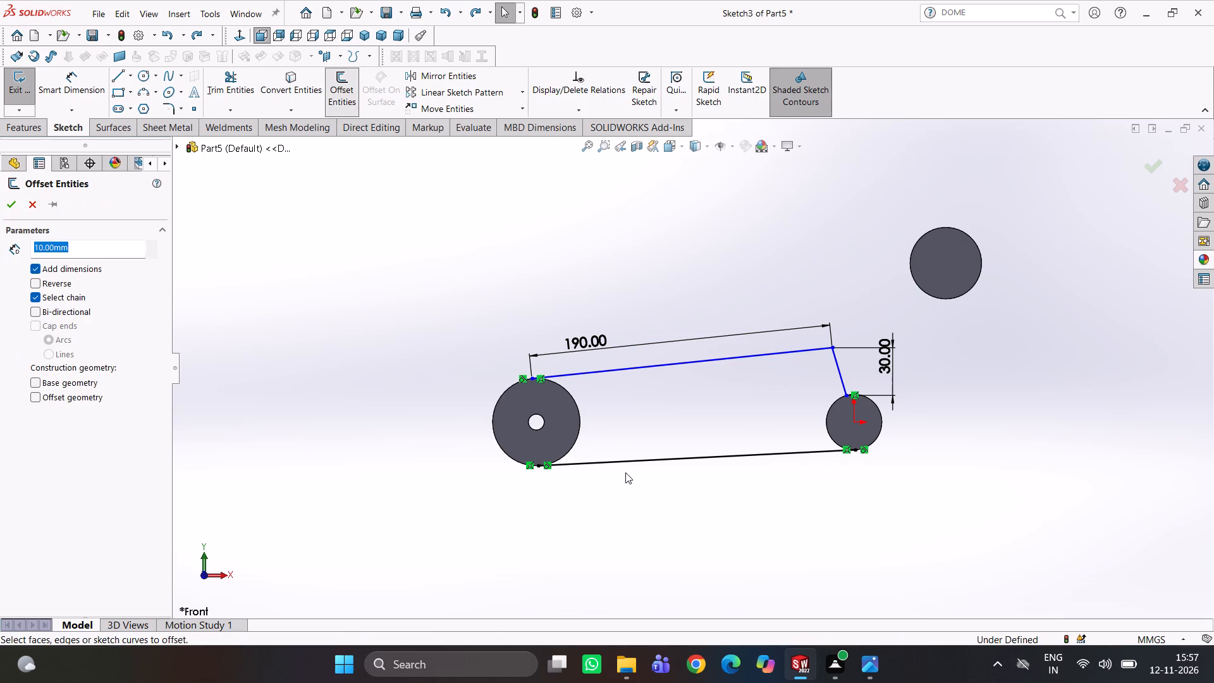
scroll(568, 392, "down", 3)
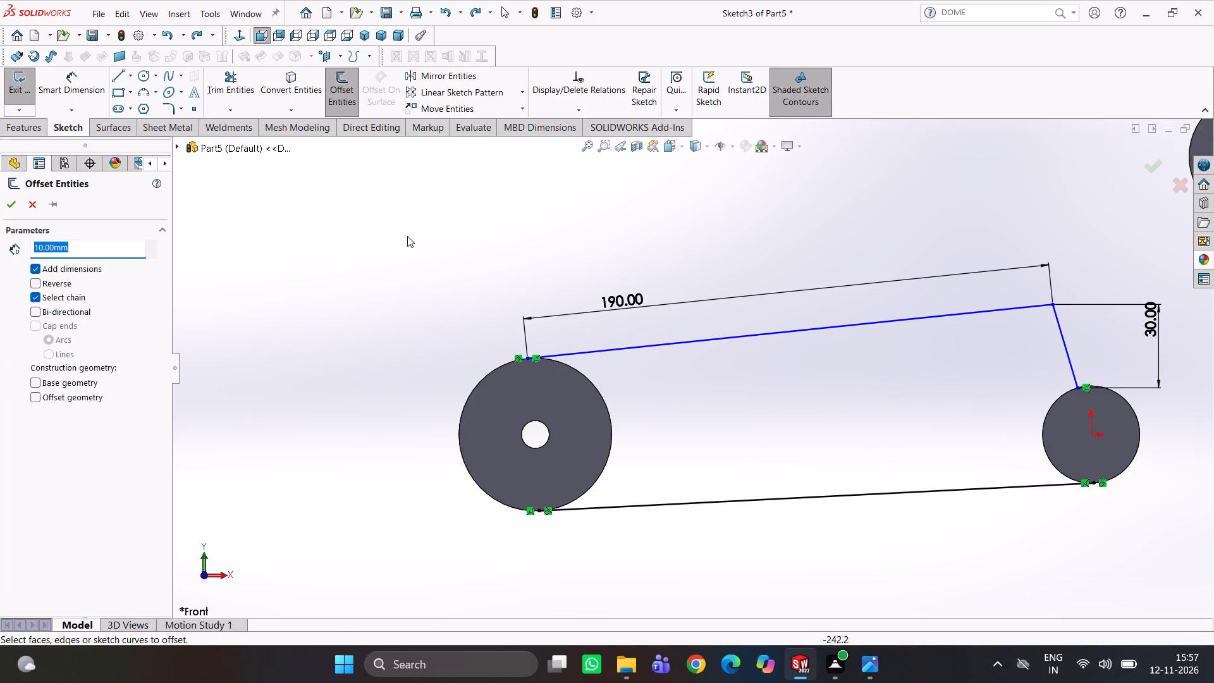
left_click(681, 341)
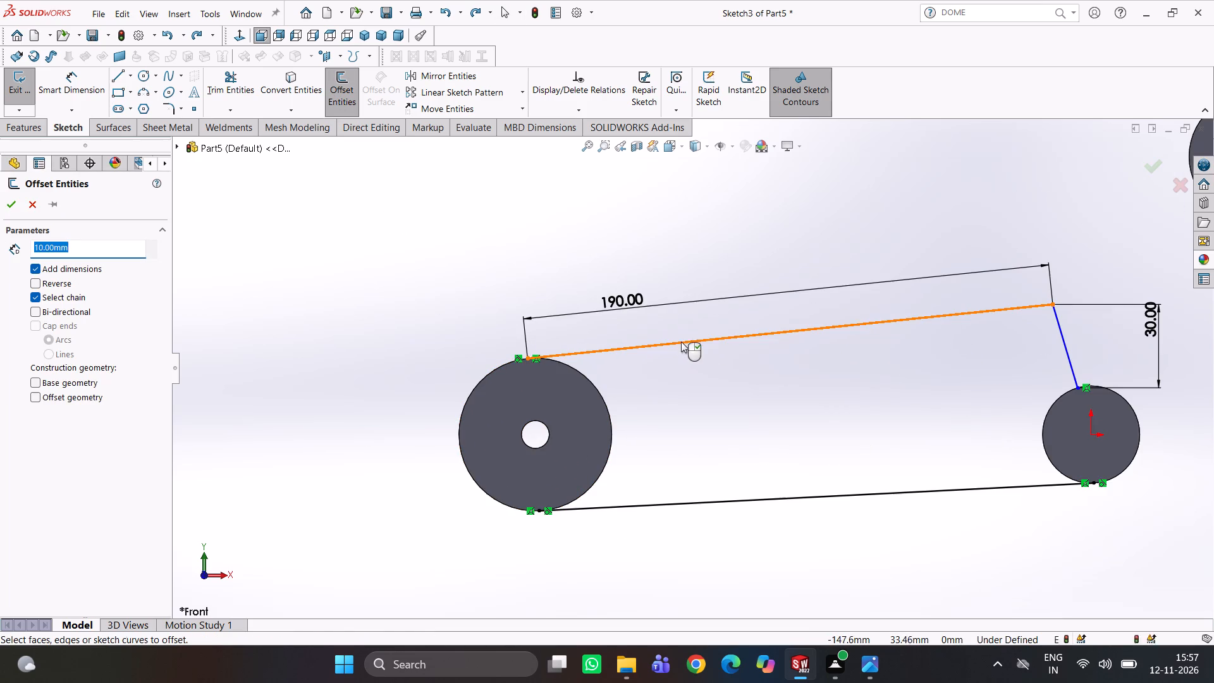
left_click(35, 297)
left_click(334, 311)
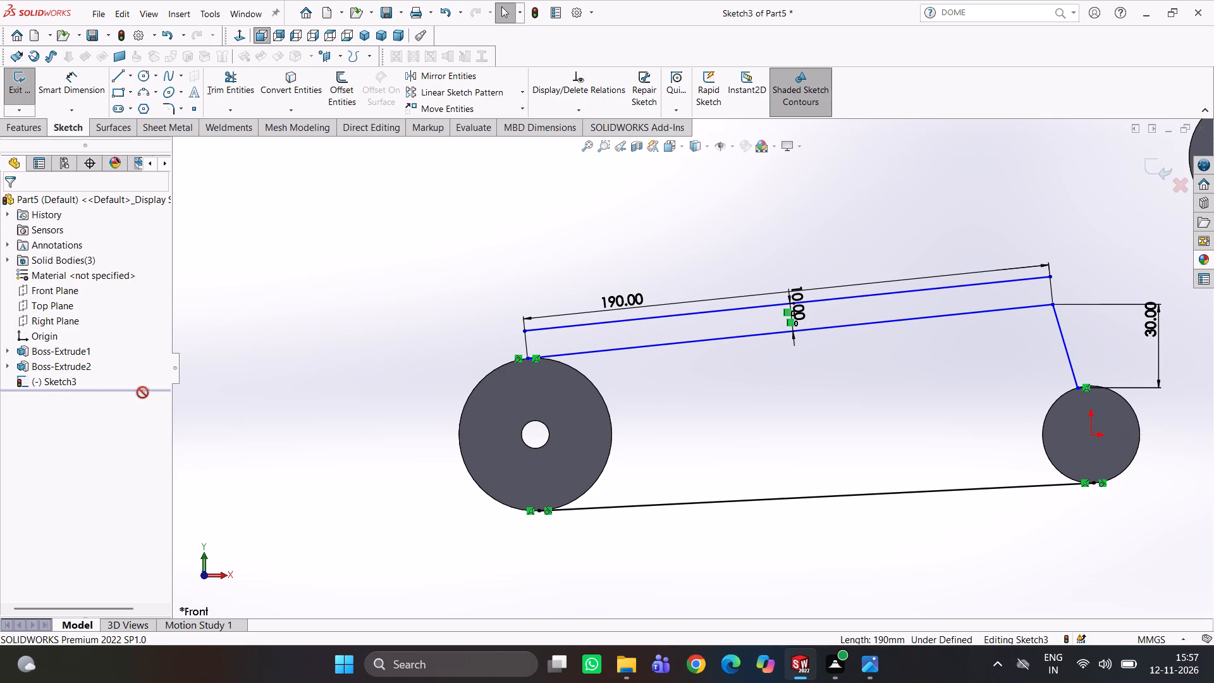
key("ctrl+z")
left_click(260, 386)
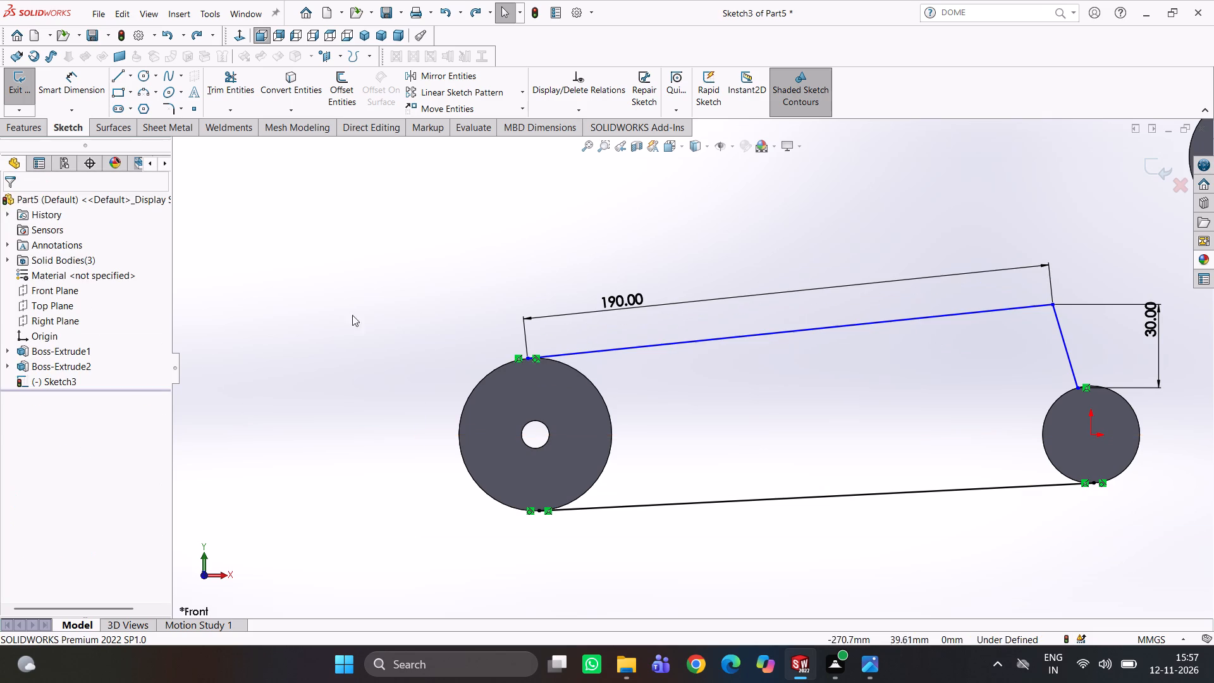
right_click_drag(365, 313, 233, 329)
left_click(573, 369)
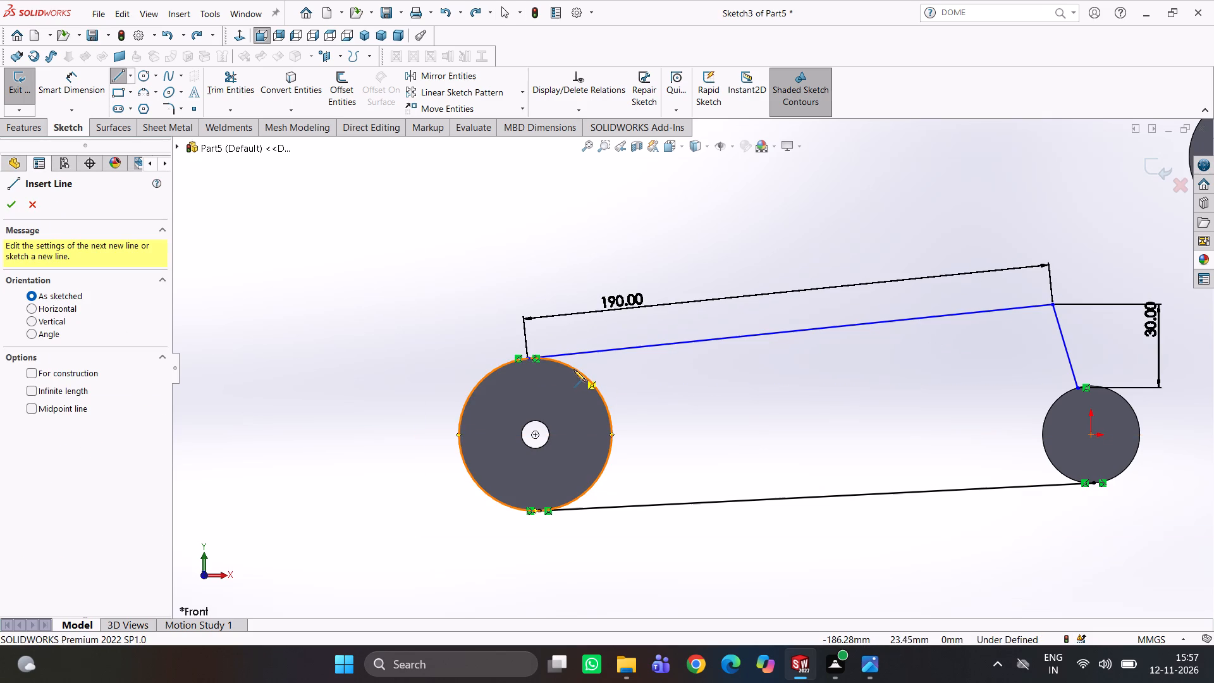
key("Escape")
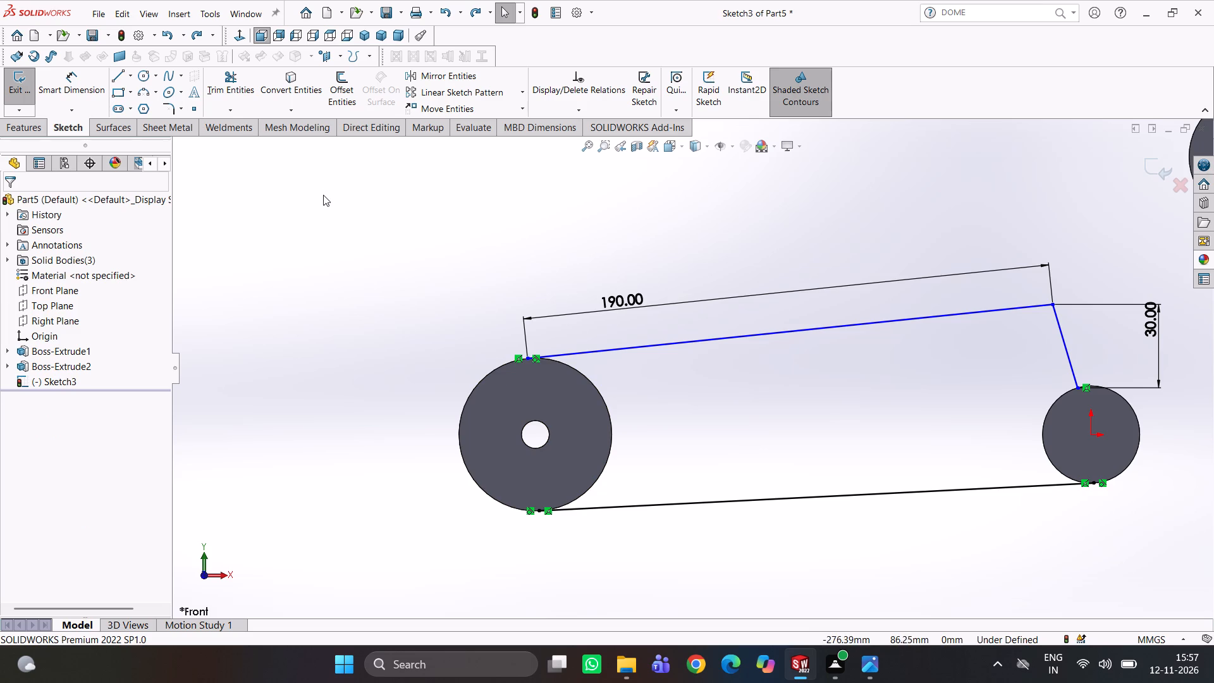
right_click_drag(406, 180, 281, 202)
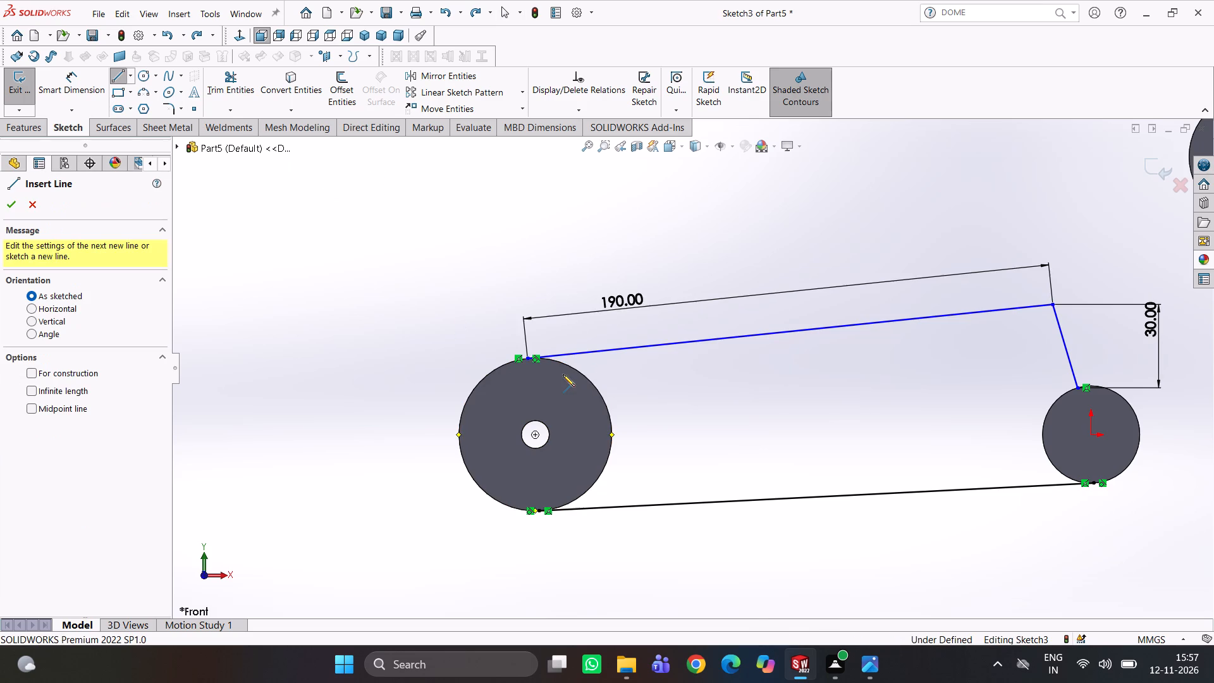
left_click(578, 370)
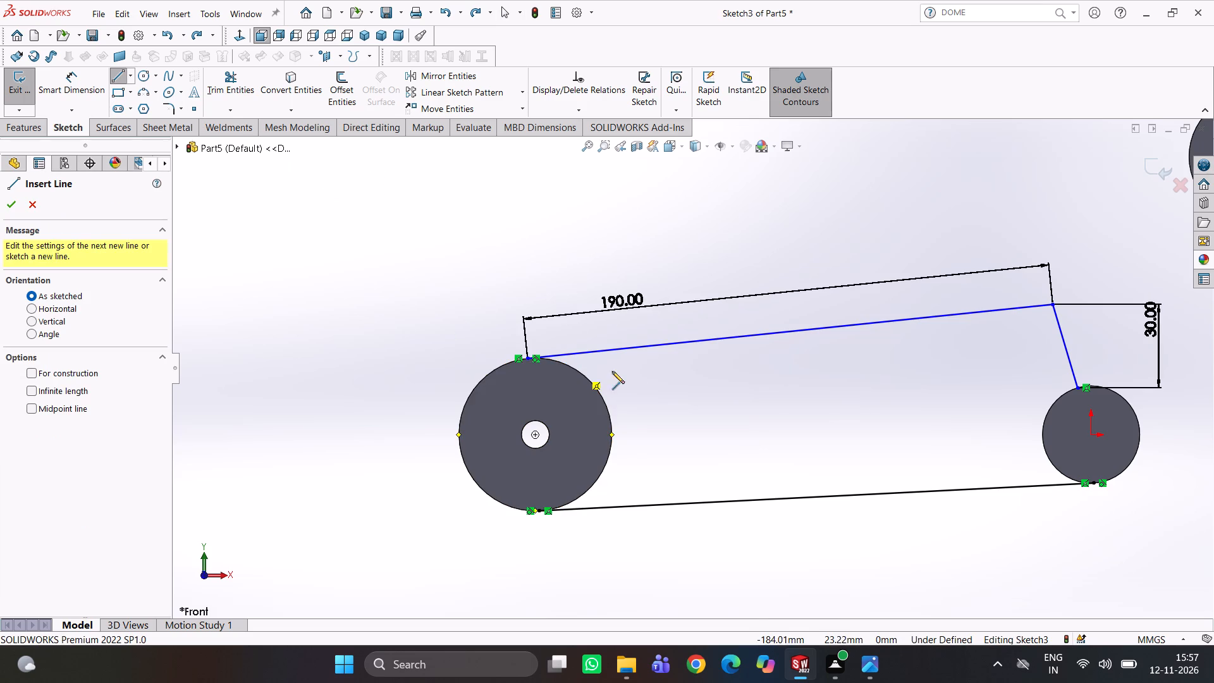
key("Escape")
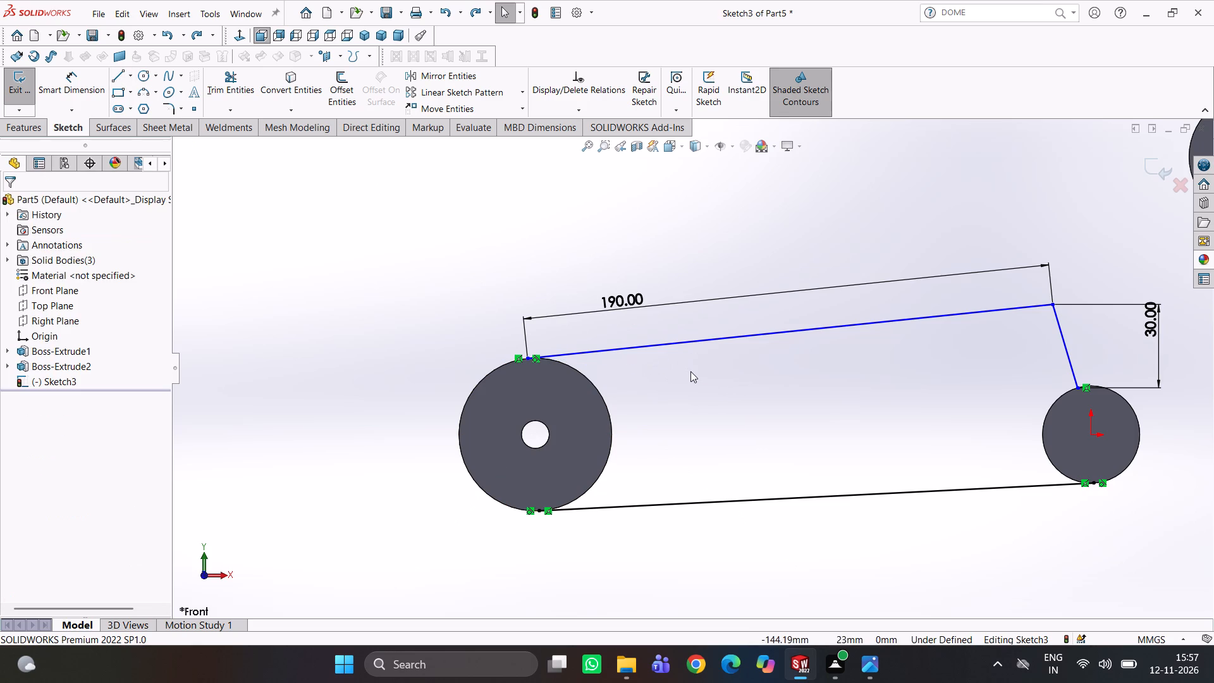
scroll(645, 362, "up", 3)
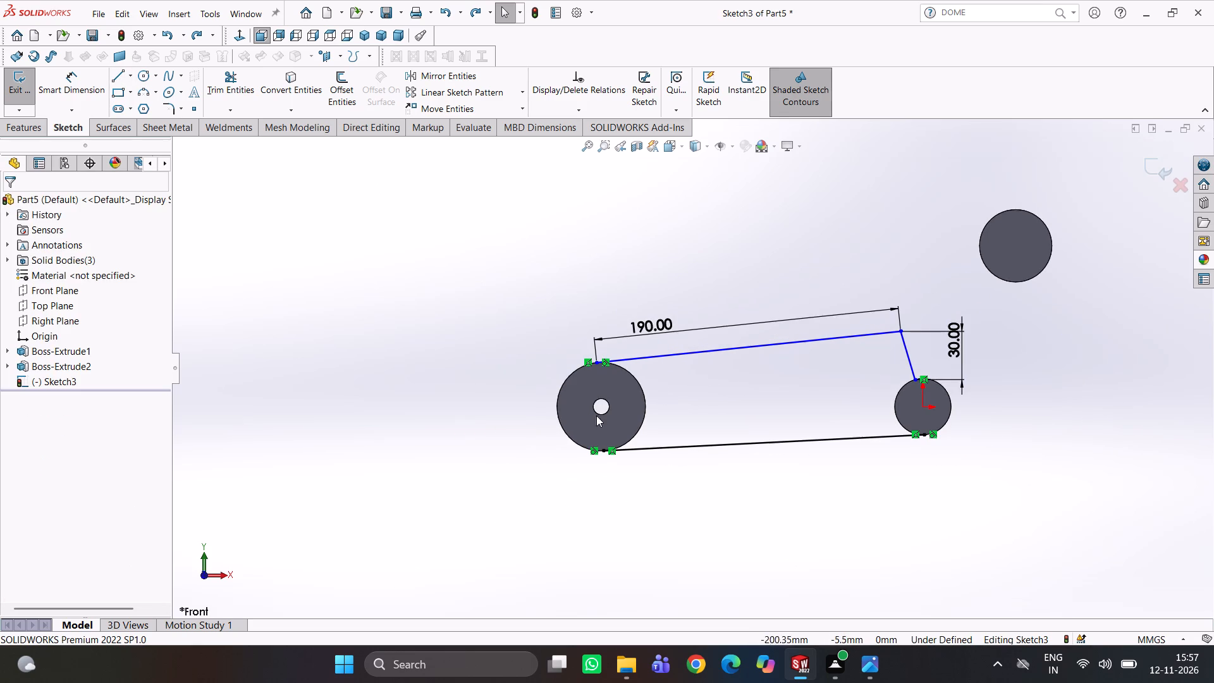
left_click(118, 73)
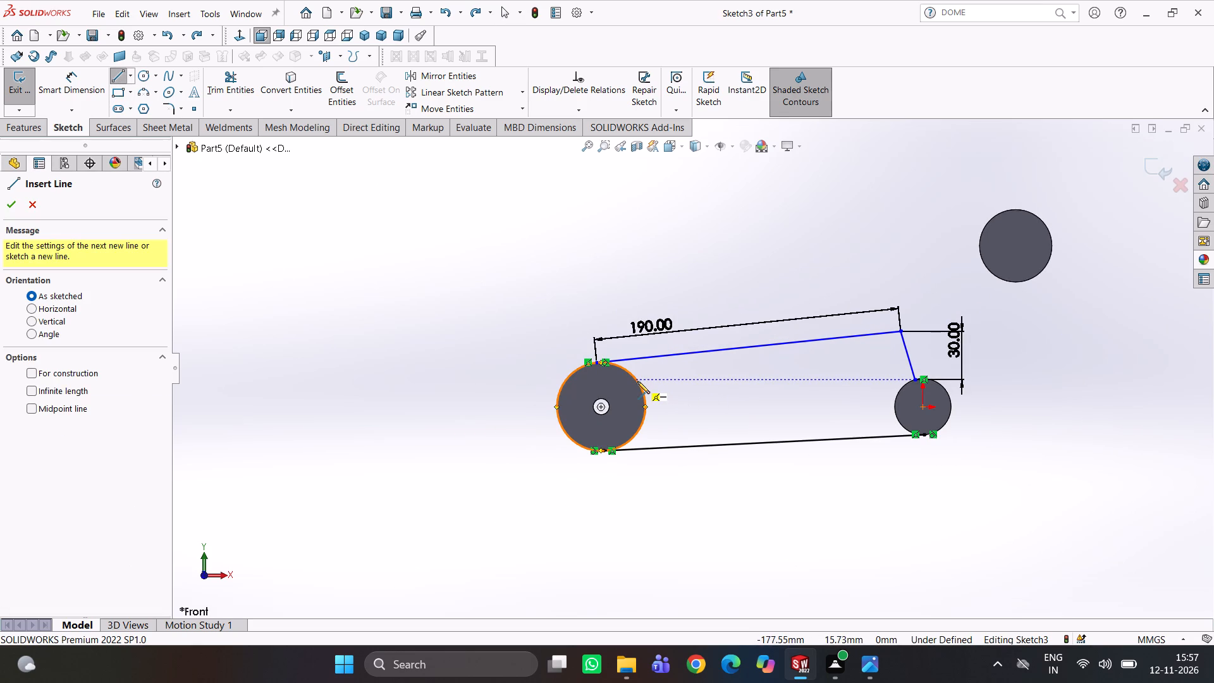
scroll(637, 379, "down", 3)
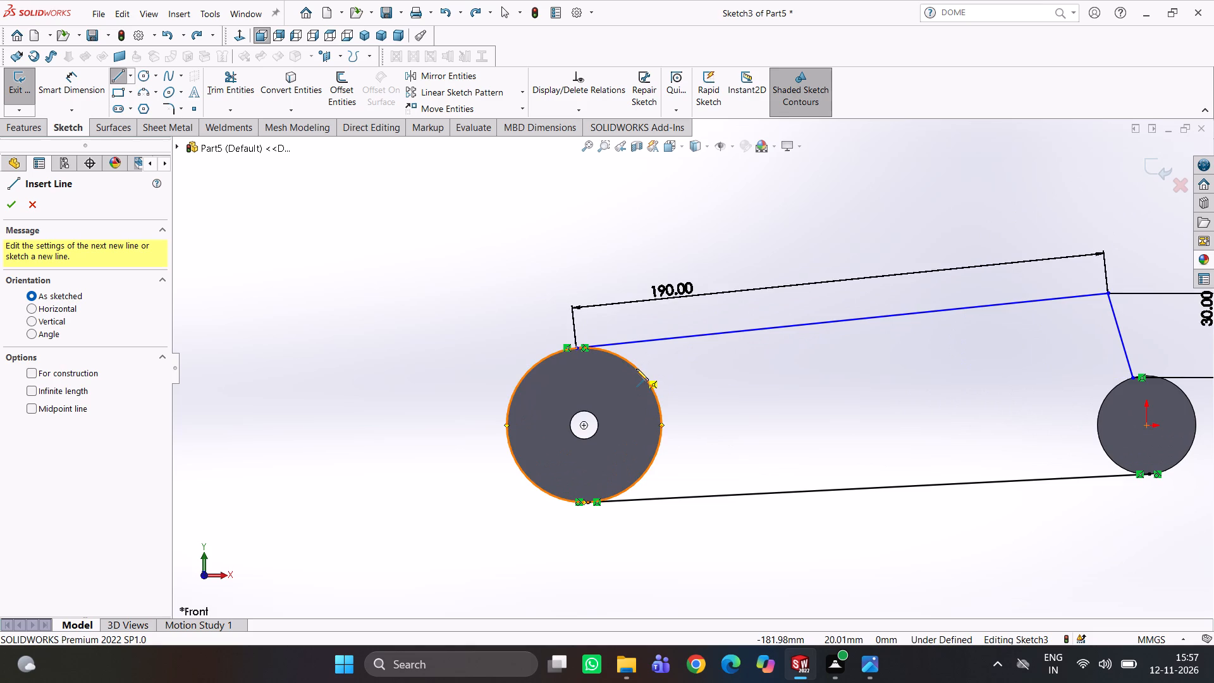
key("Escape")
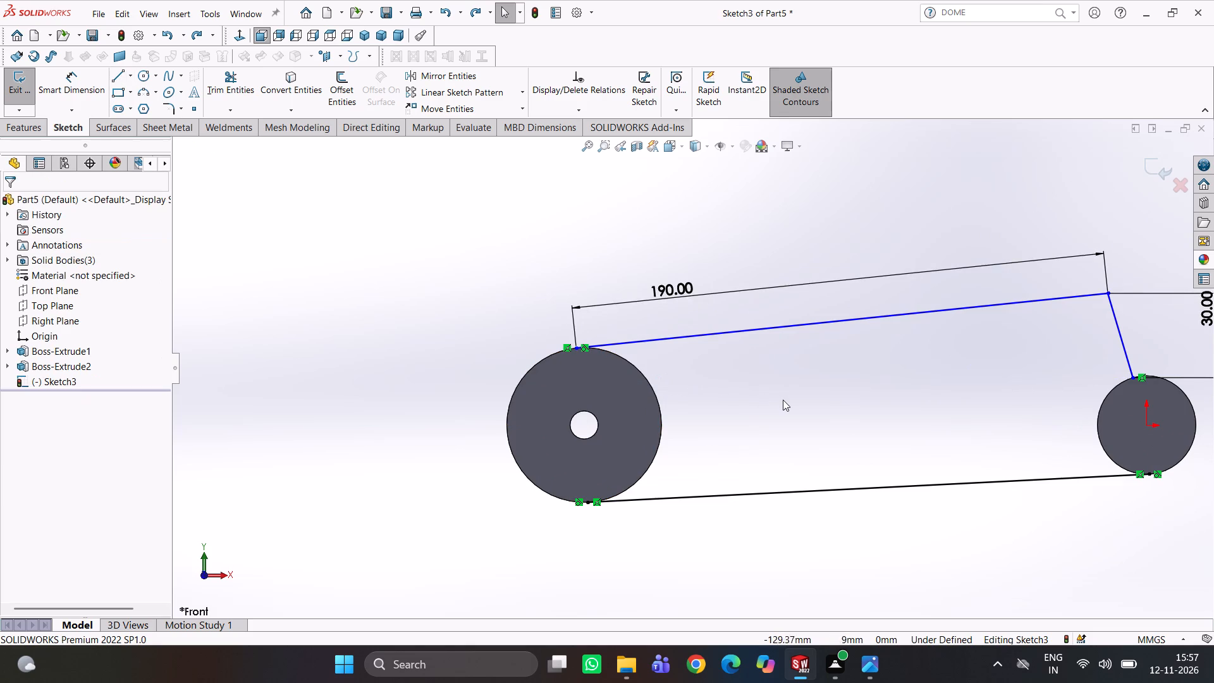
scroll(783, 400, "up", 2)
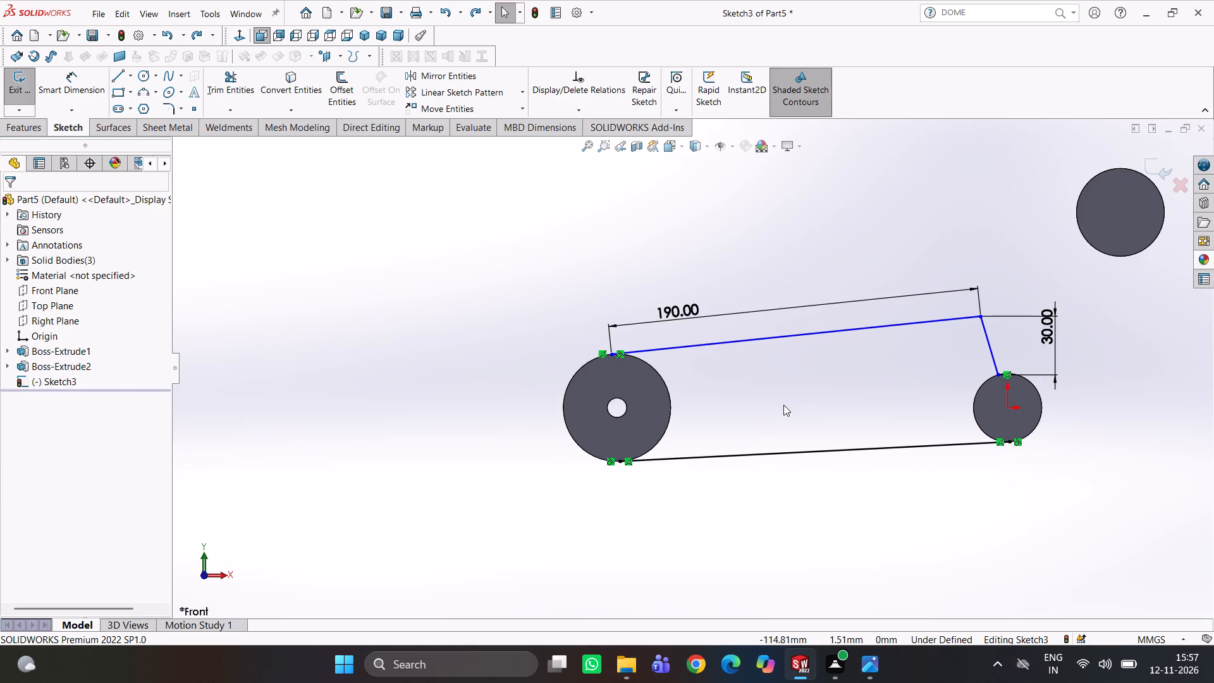
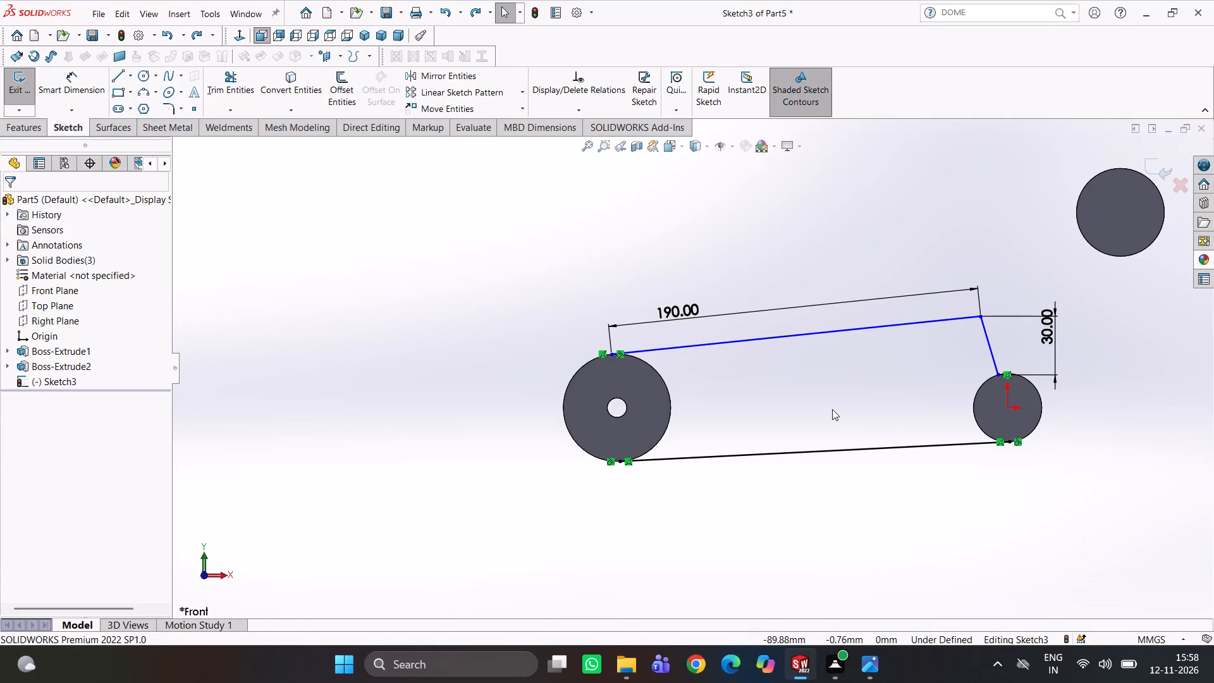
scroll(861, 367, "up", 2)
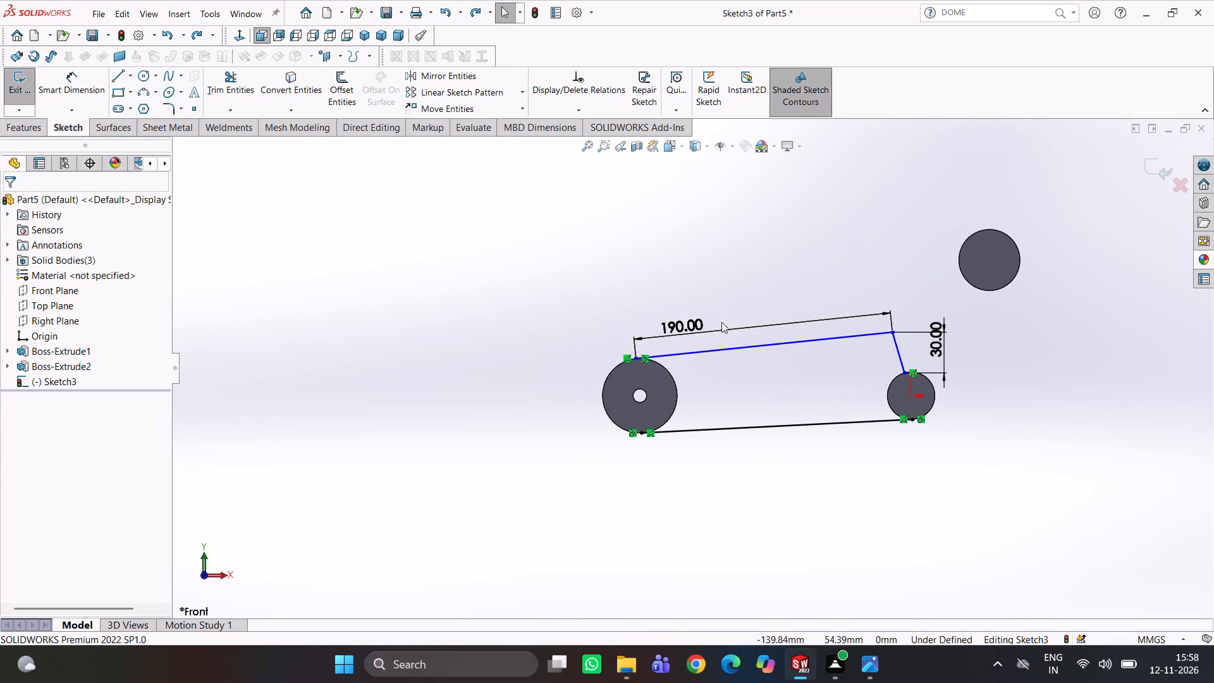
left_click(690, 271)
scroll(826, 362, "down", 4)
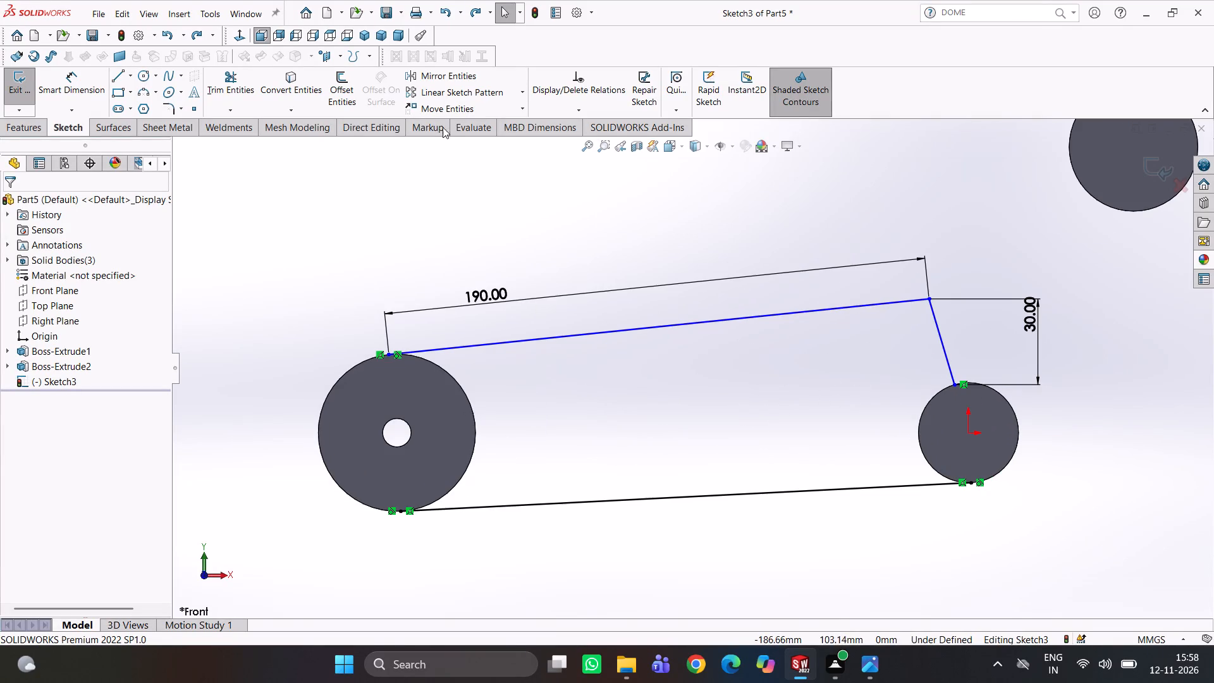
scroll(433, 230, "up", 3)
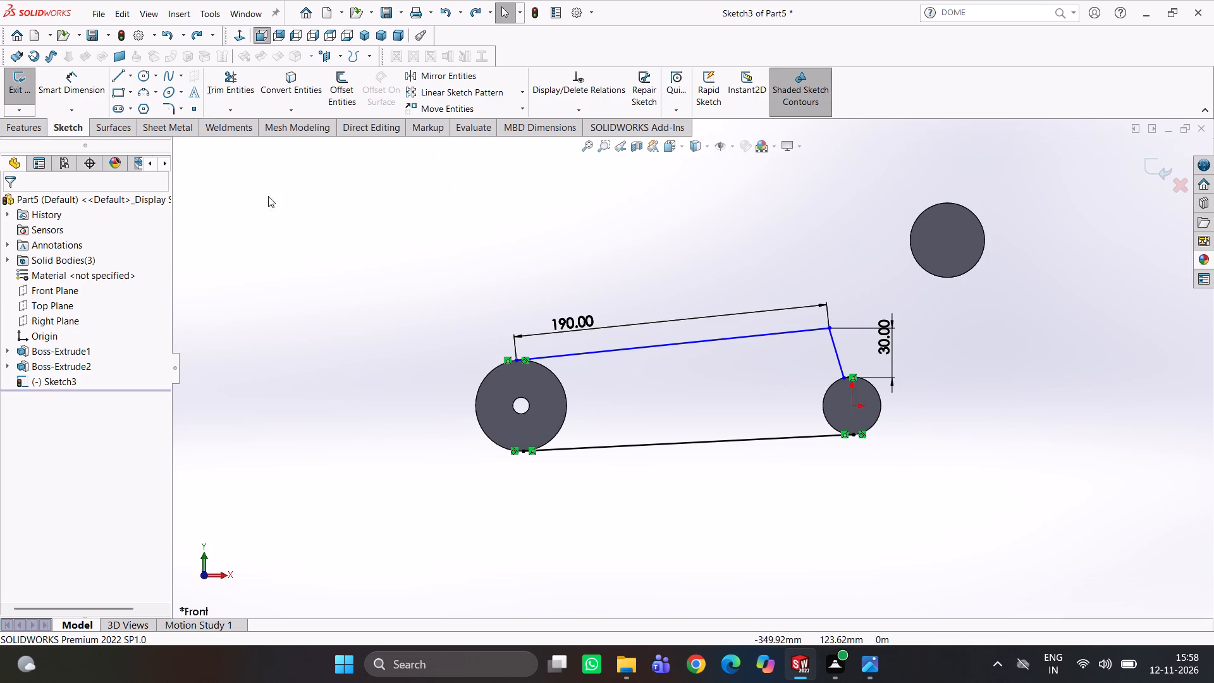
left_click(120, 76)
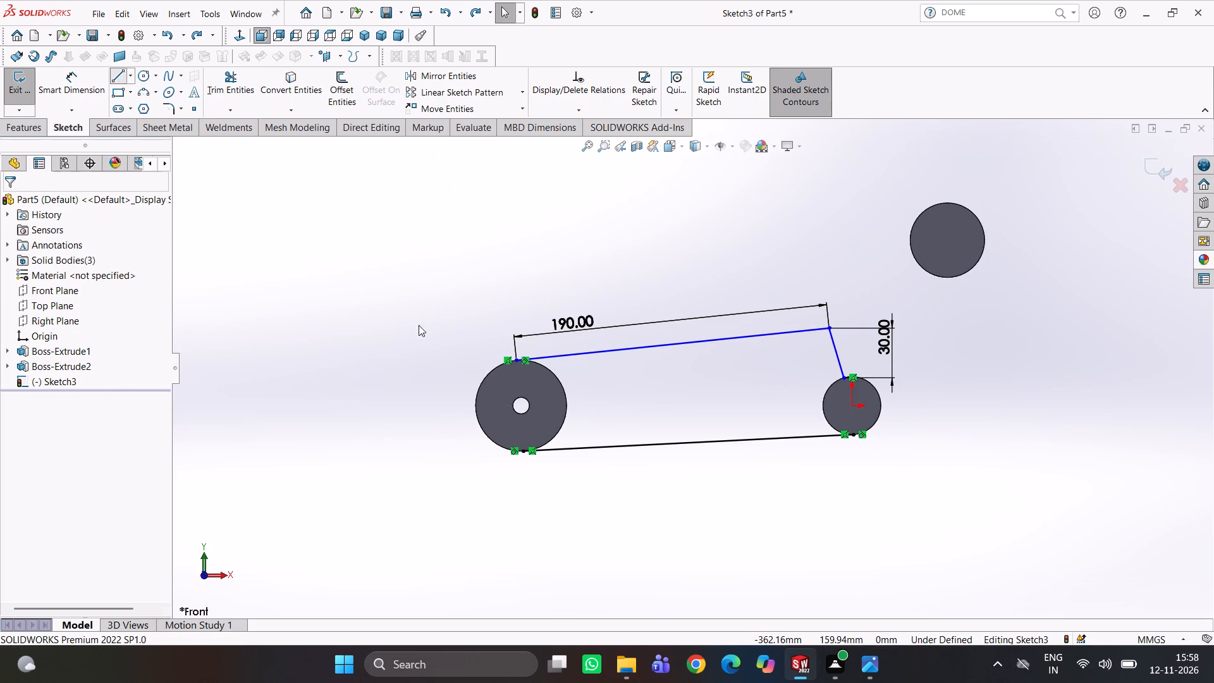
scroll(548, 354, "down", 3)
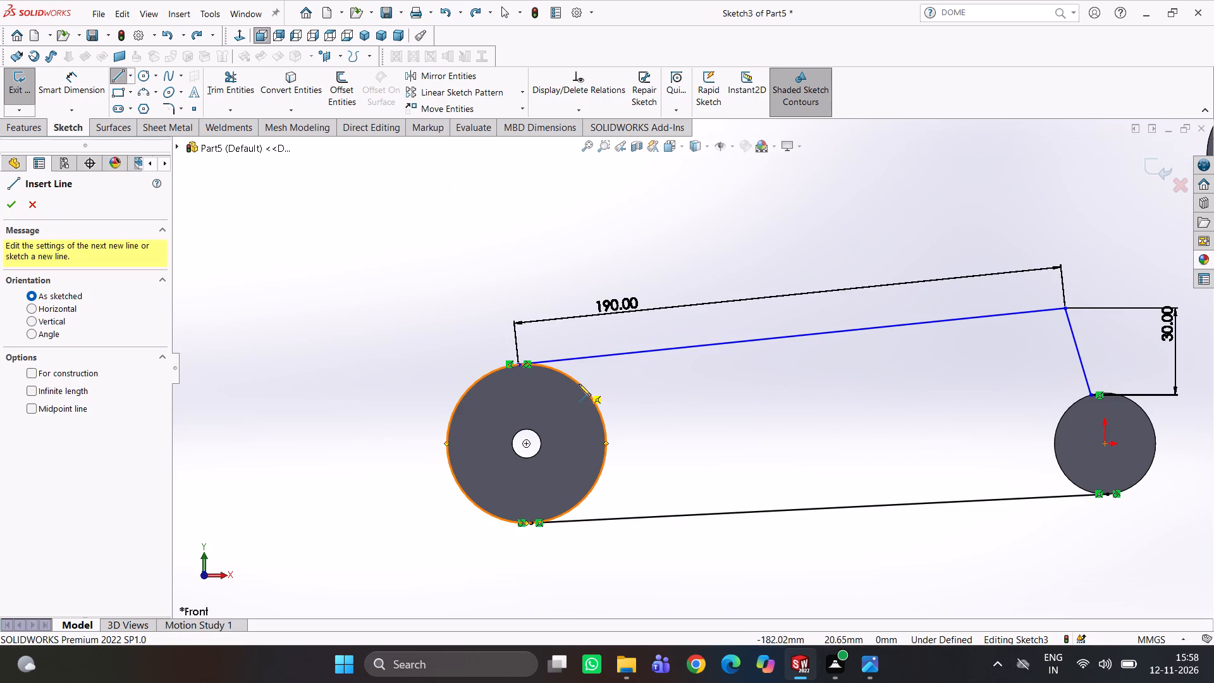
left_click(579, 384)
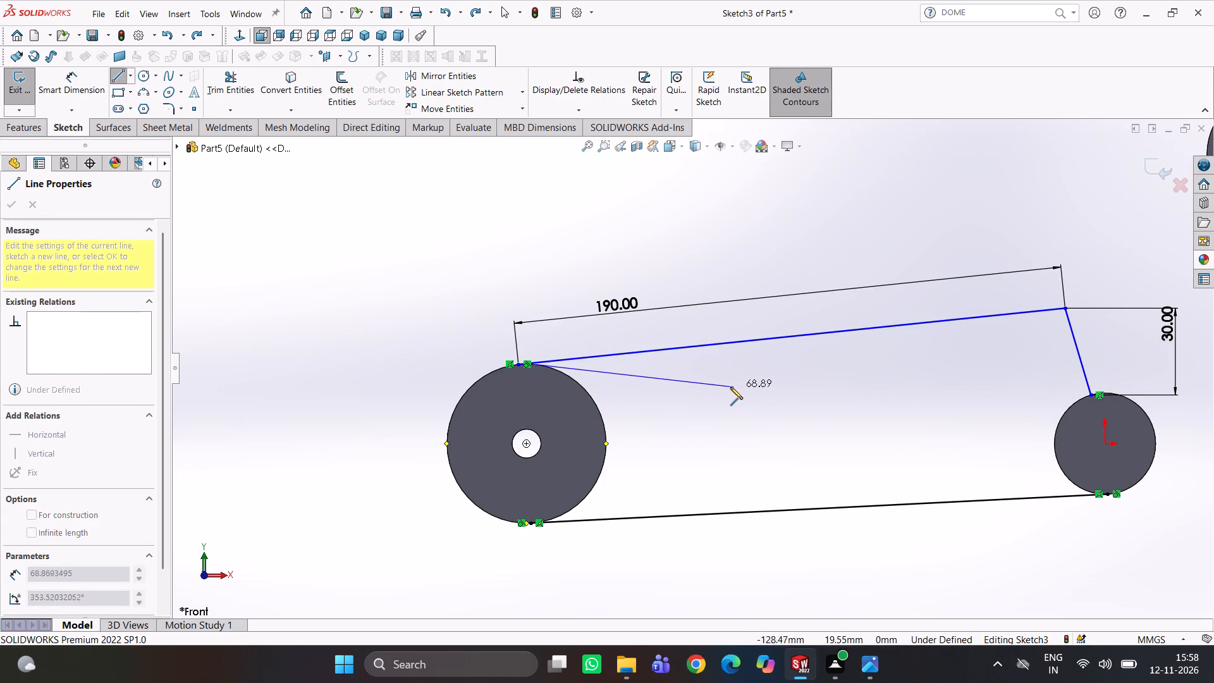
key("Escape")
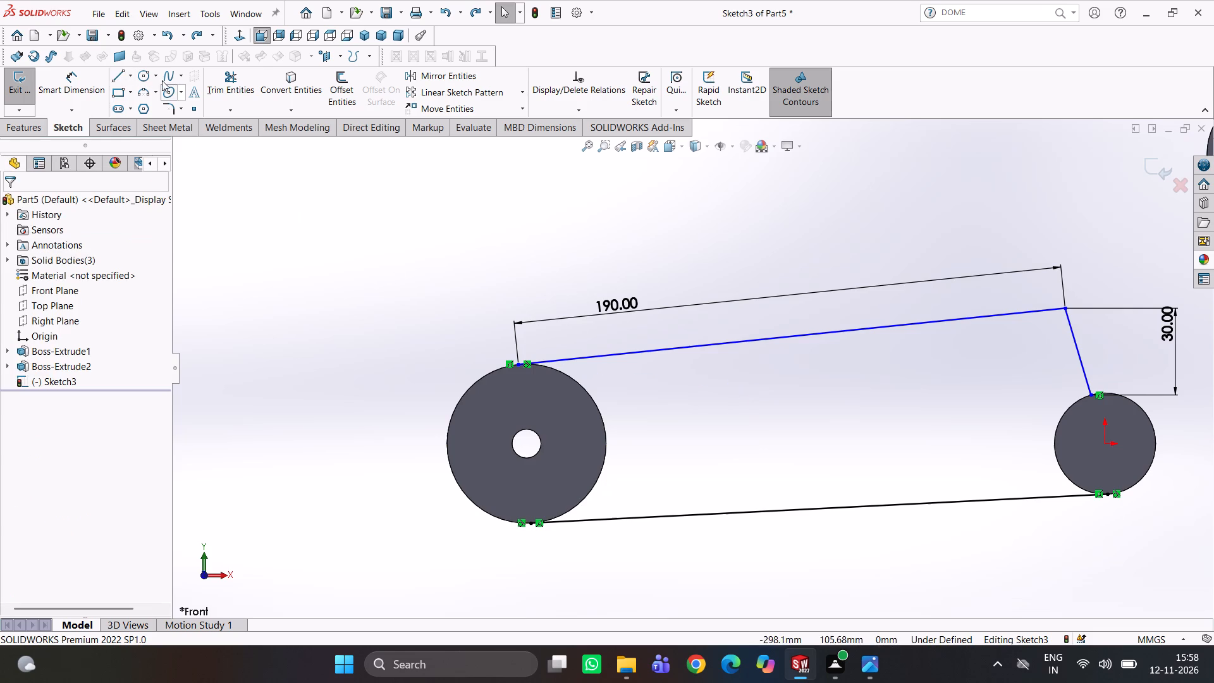
Offset the arm's upper line by 10 mm toward the inside of the arm, with chain selection off.
left_click(358, 98)
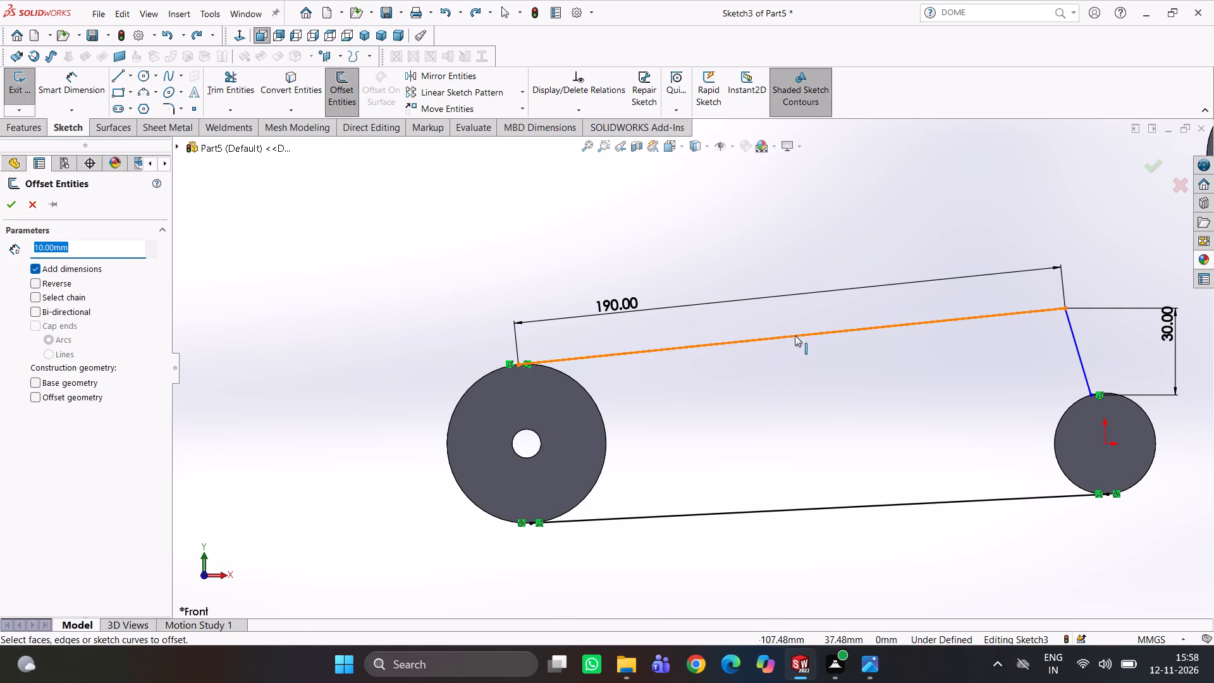
left_click(795, 335)
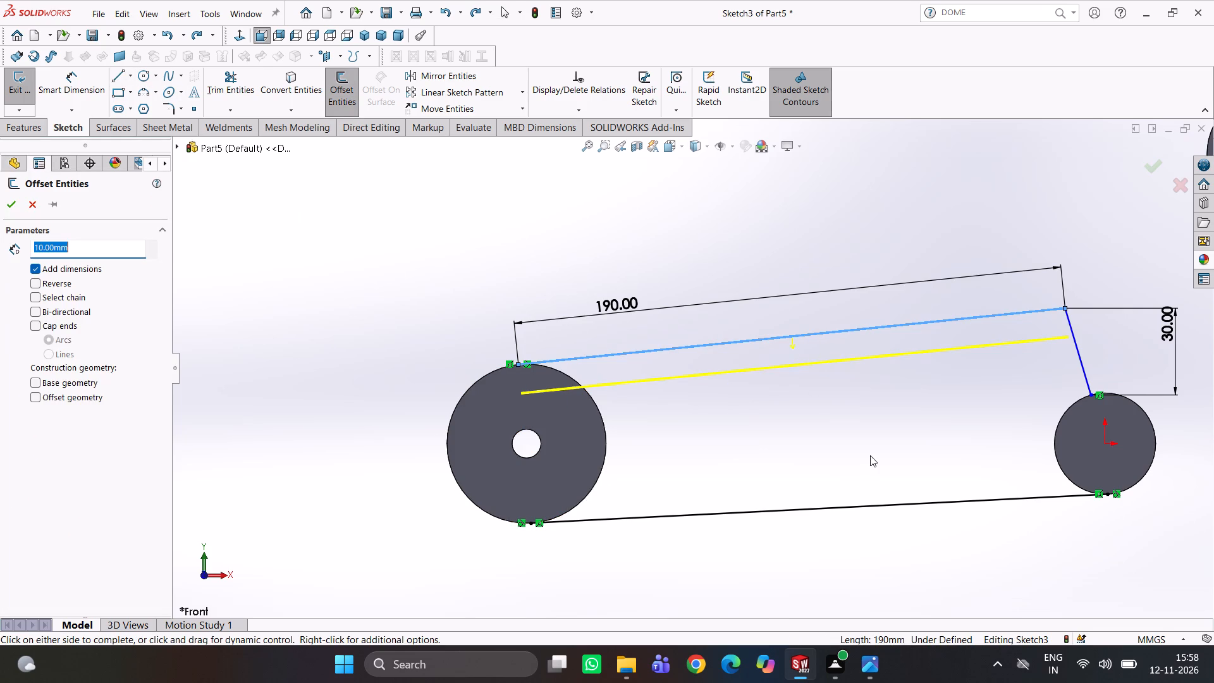
left_click(857, 453)
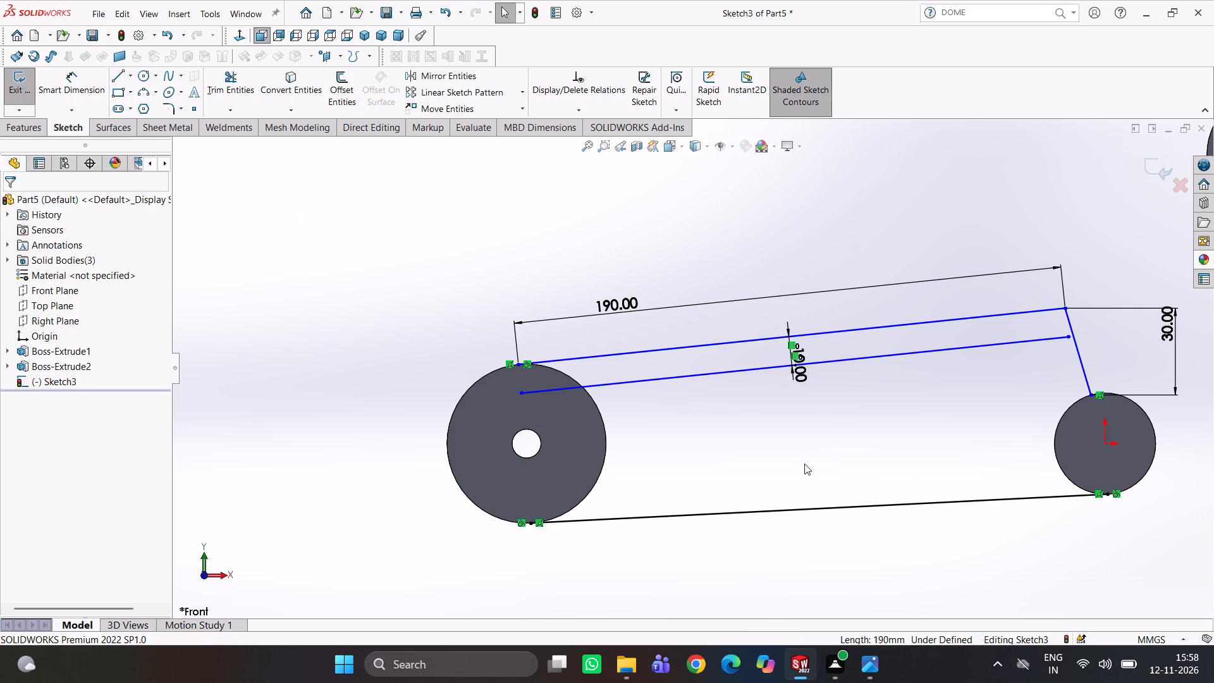
Check the web thickness on the reference drawing and set the upper line's offset distance to 8 mm.
scroll(819, 487, "up", 1)
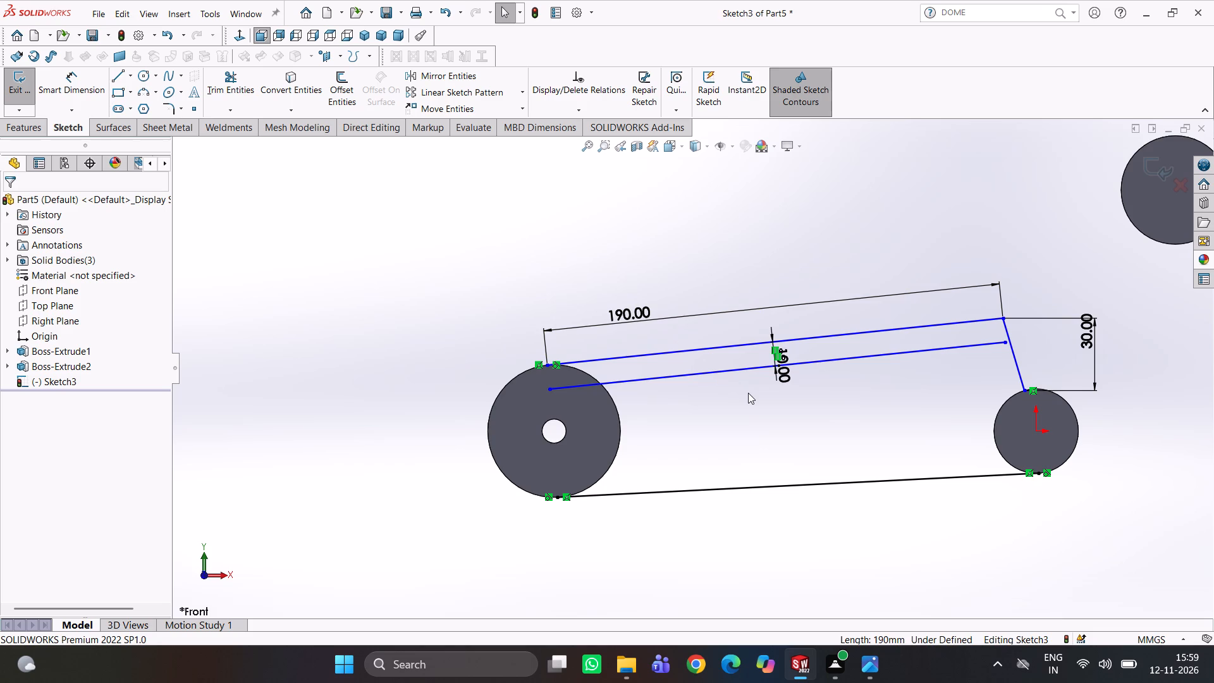
left_click(862, 646)
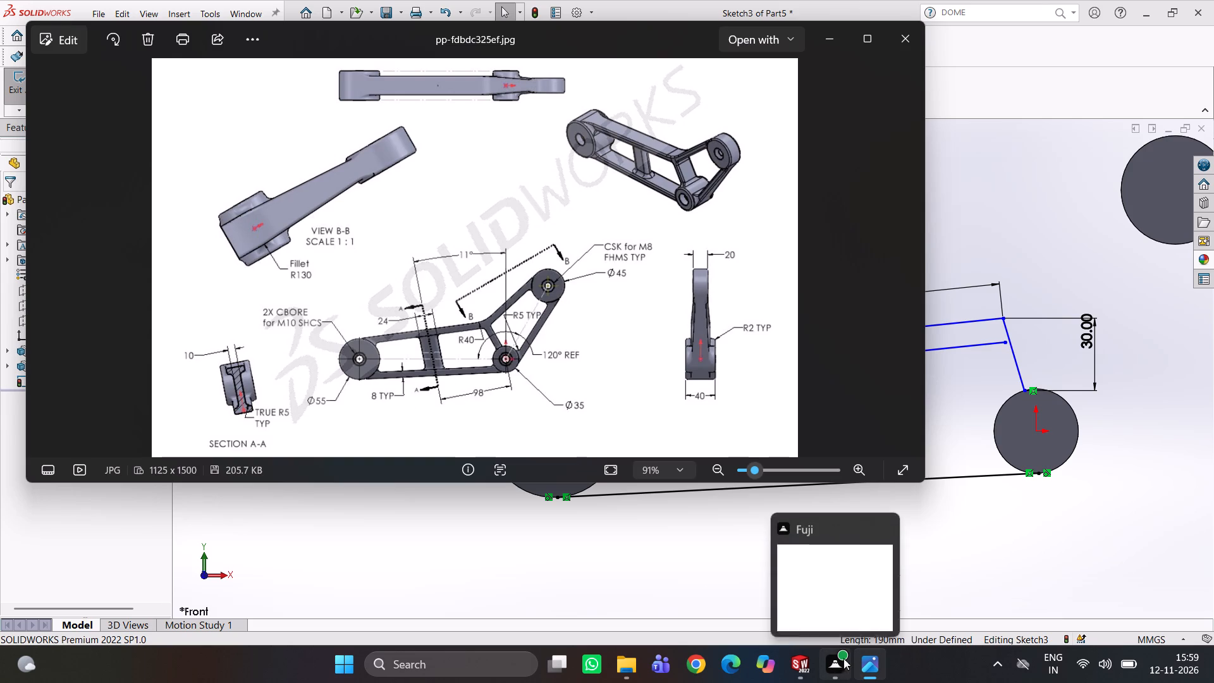
left_click(859, 660)
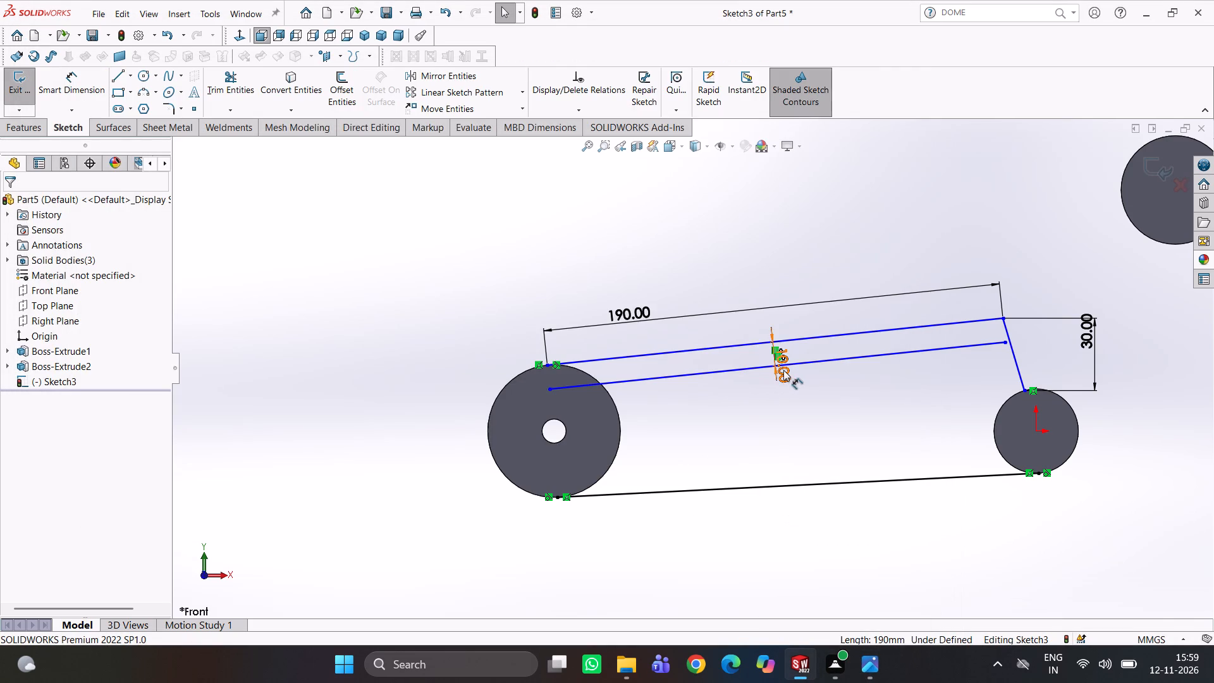
double_click(783, 370)
key("8")
key("Return")
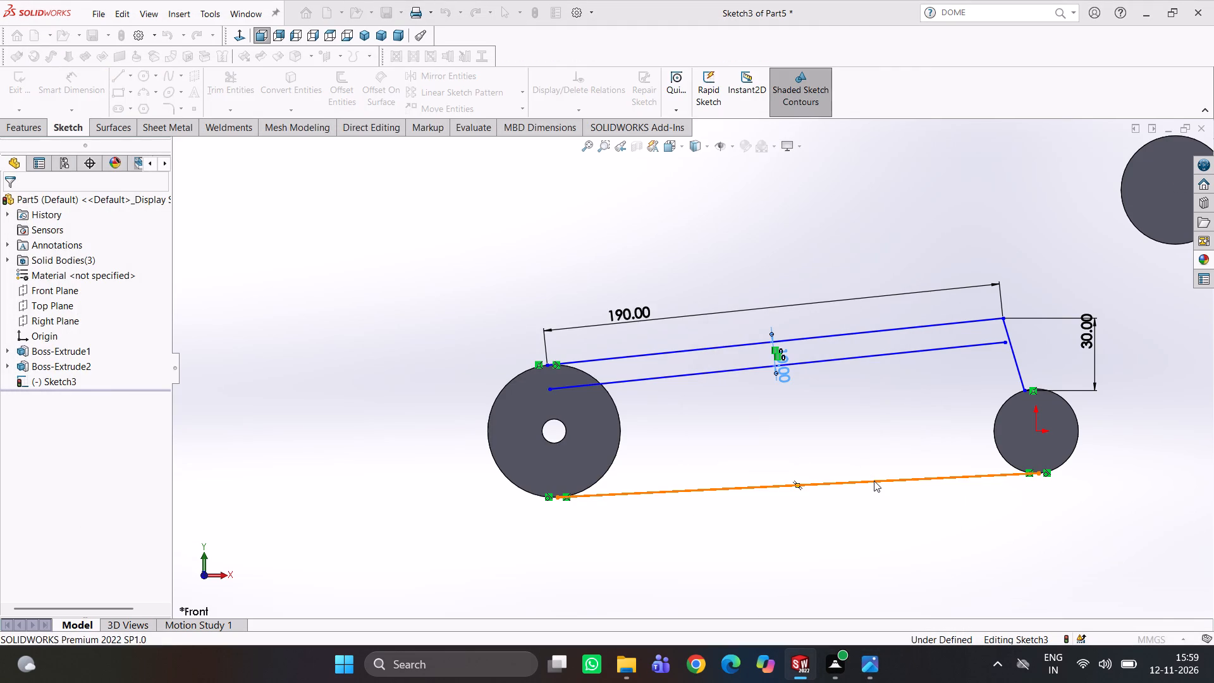
left_click(850, 412)
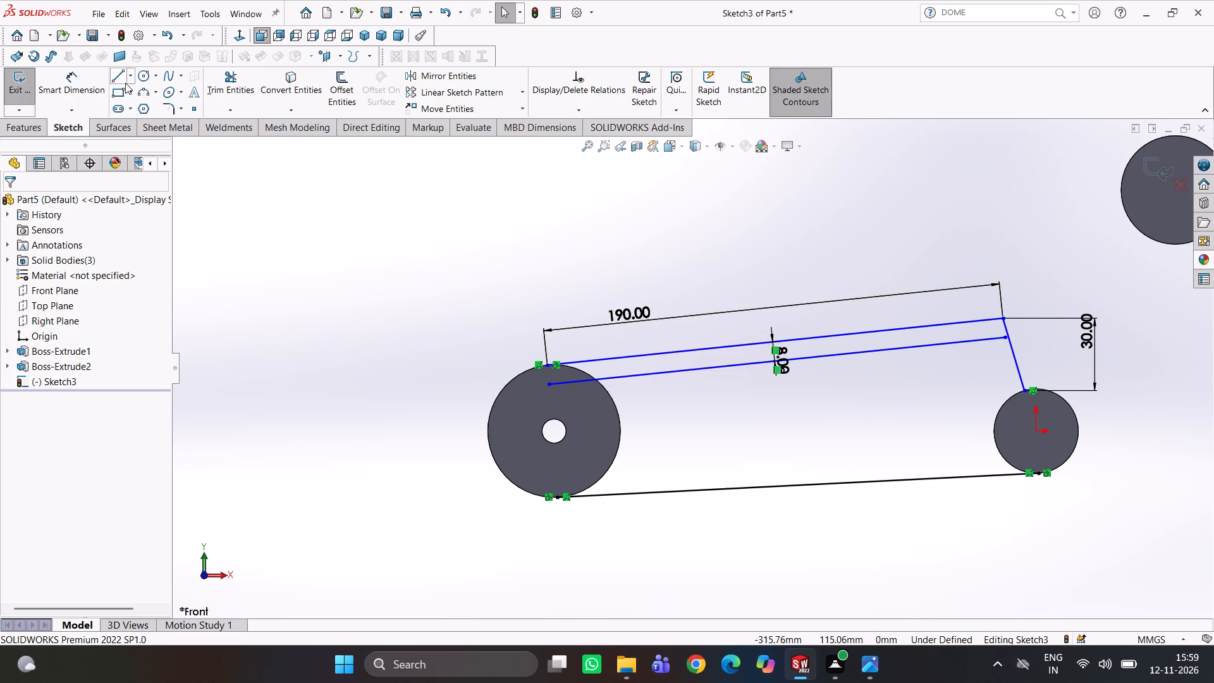
Offset the arm's lower line by 8 mm, reversed toward the inside of the arm.
left_click(353, 107)
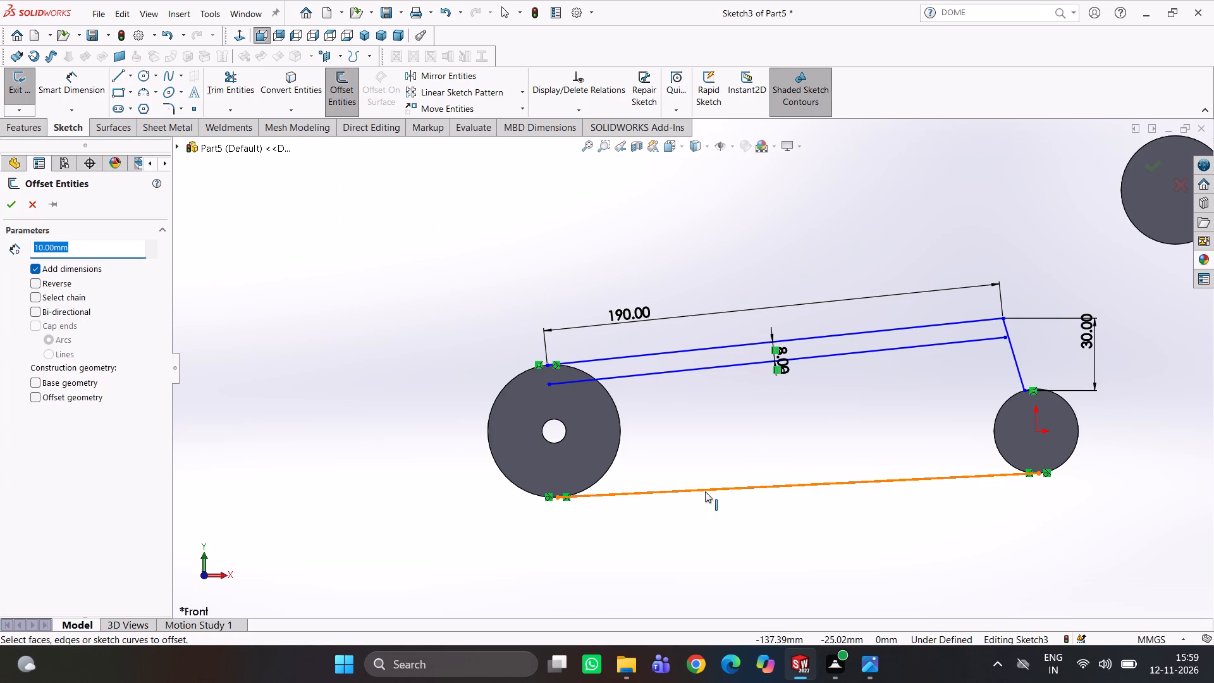
left_click(705, 491)
left_click_drag(82, 244, 54, 247)
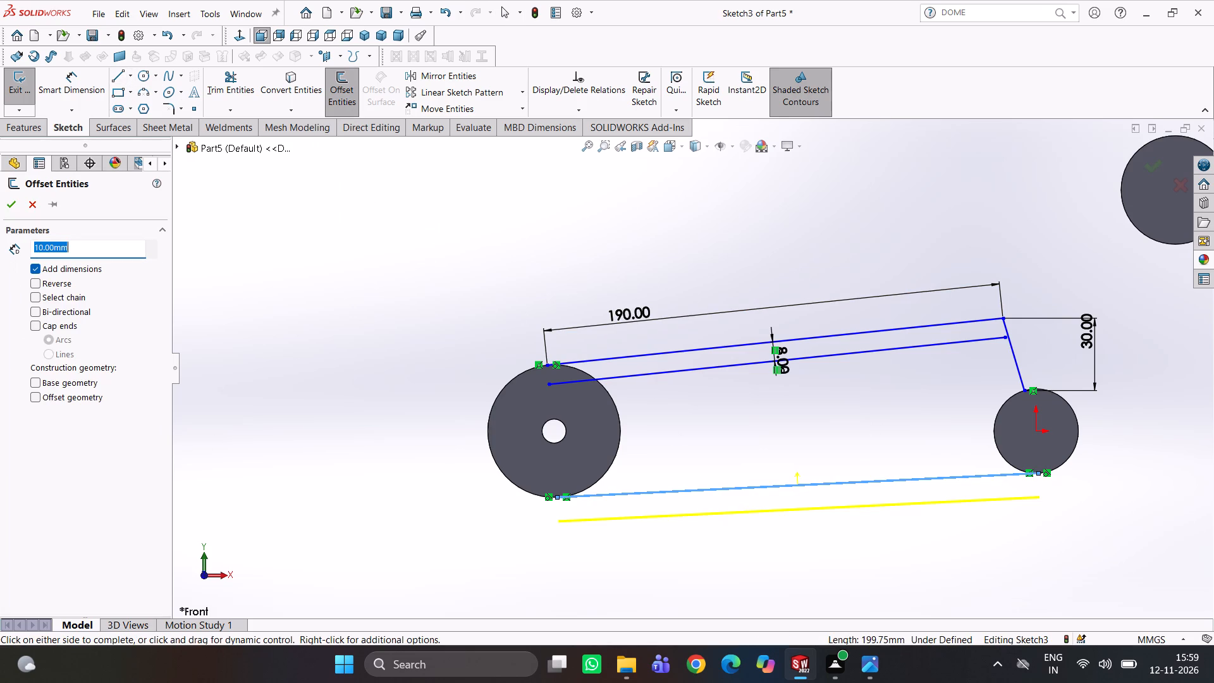
left_click_drag(54, 247, 0, 254)
key("8")
key("Return")
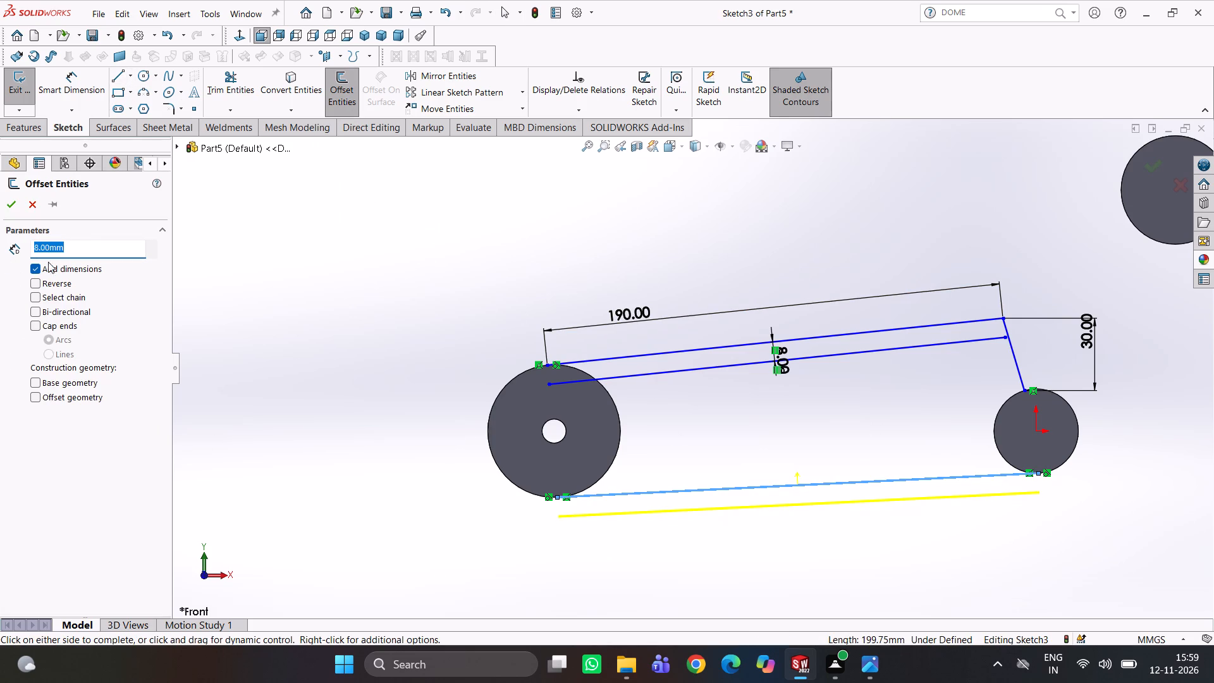
left_click(40, 282)
left_click(11, 213)
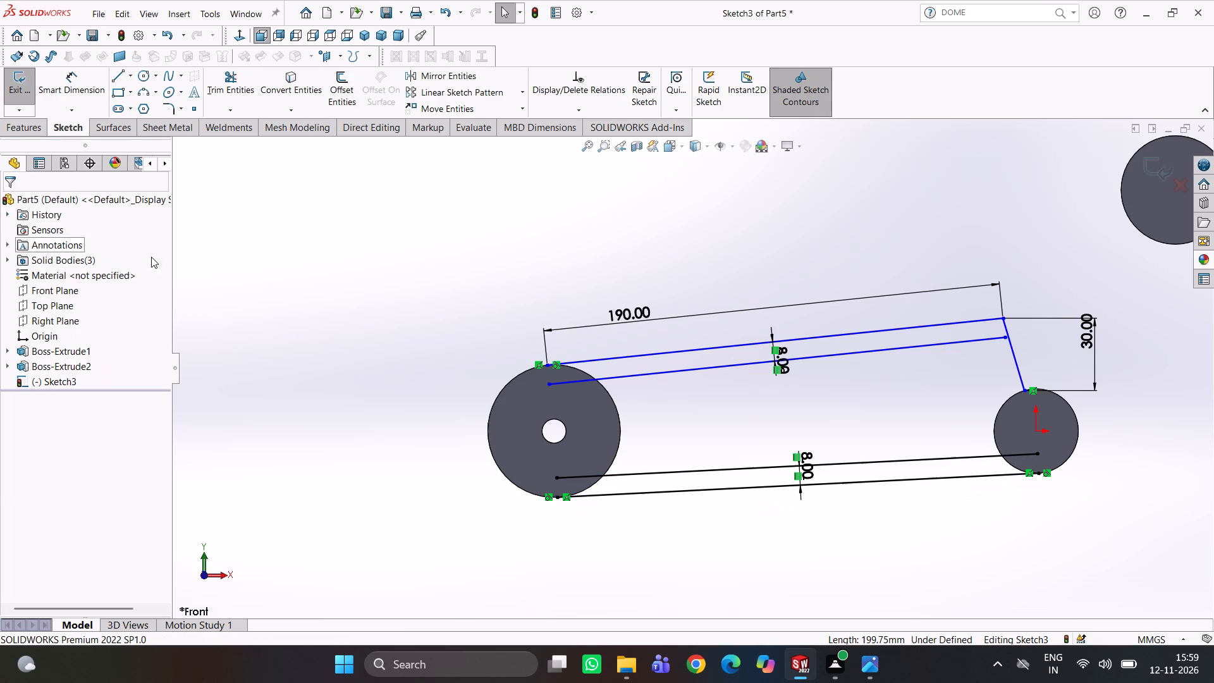
Convert the outer circular edge of the 55 mm boss into a sketch entity.
left_click(241, 83)
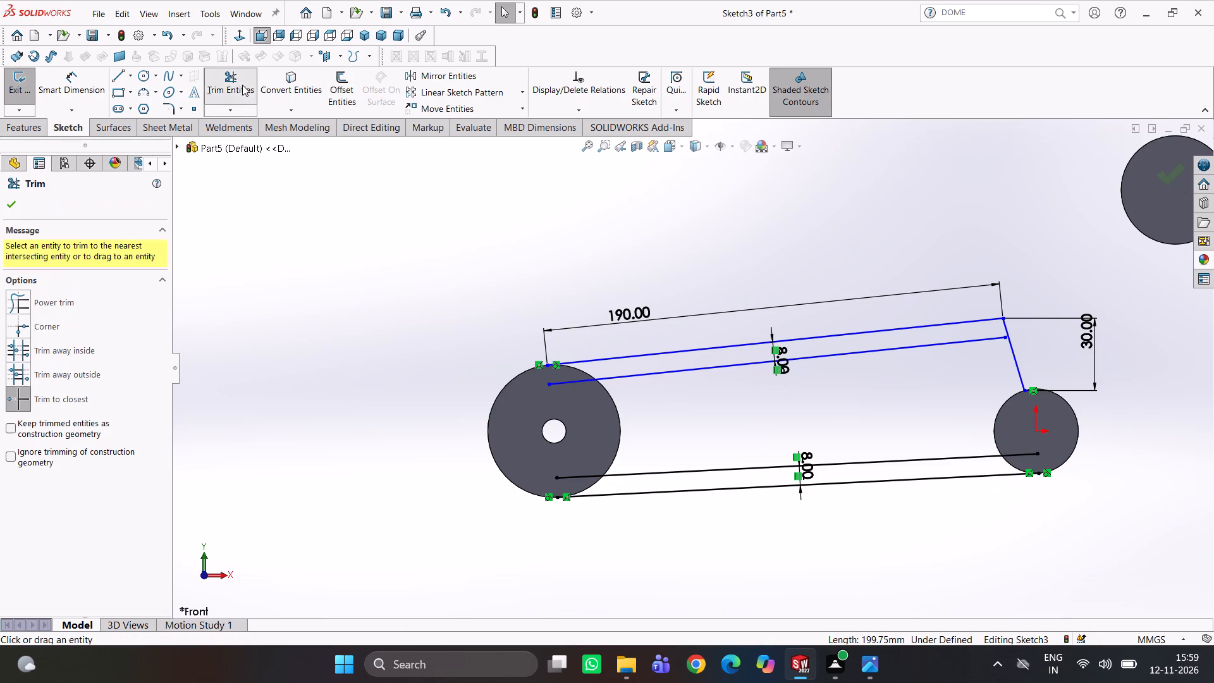
left_click(307, 86)
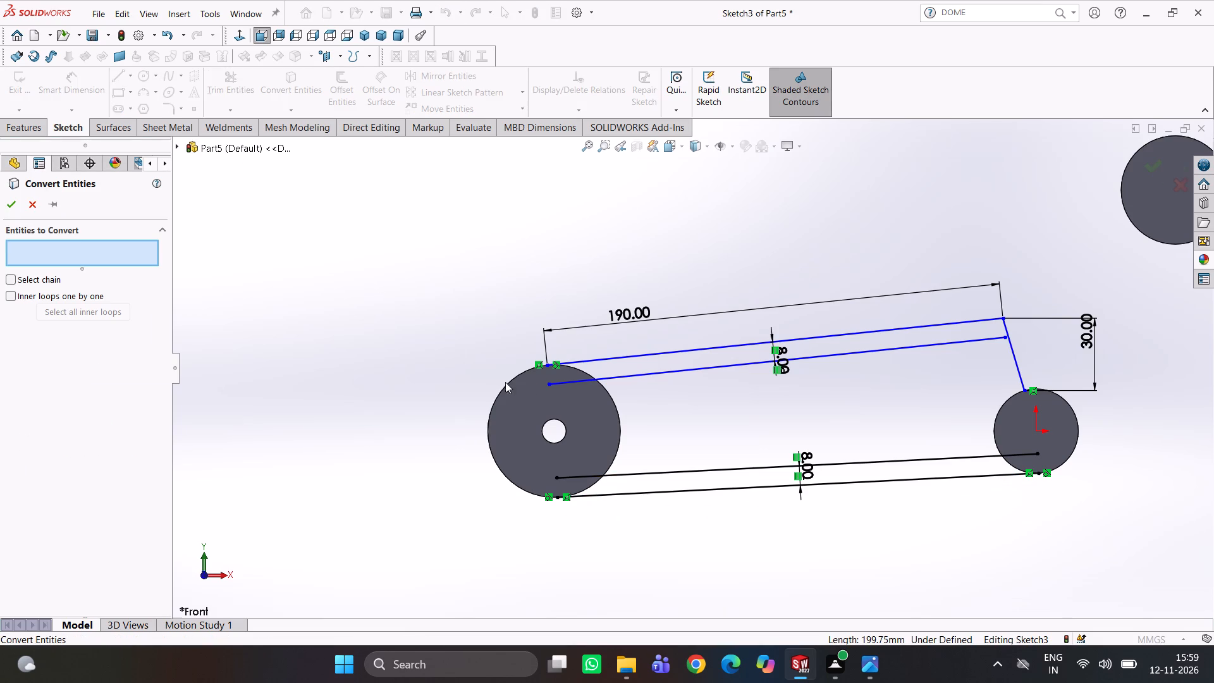
left_click(618, 412)
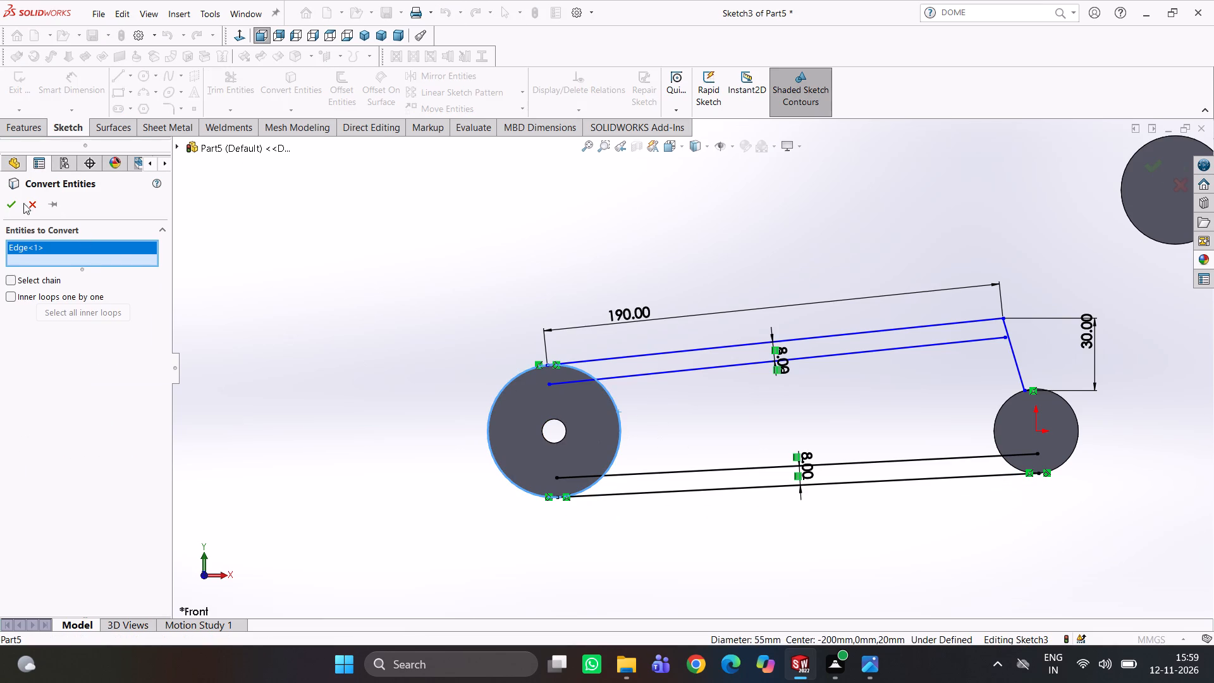
left_click(12, 203)
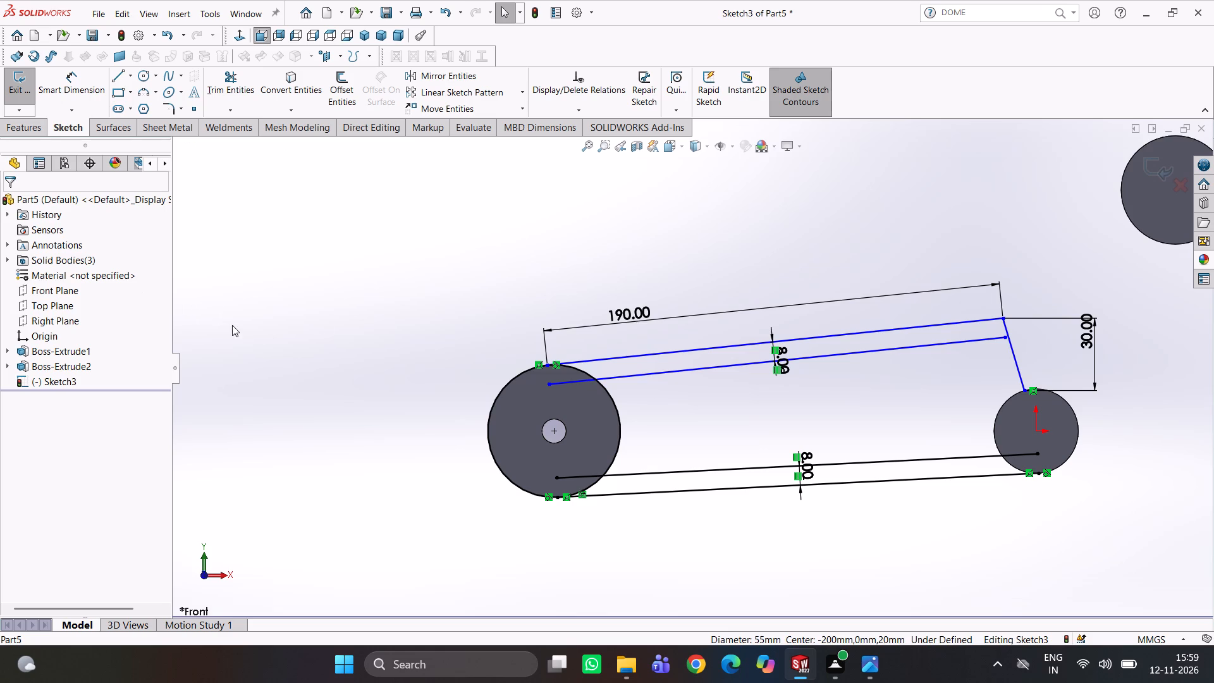
Trim the ends of both offset lines inside the 55 mm boss and the converted circle's arc facing away from the arm.
left_click(230, 85)
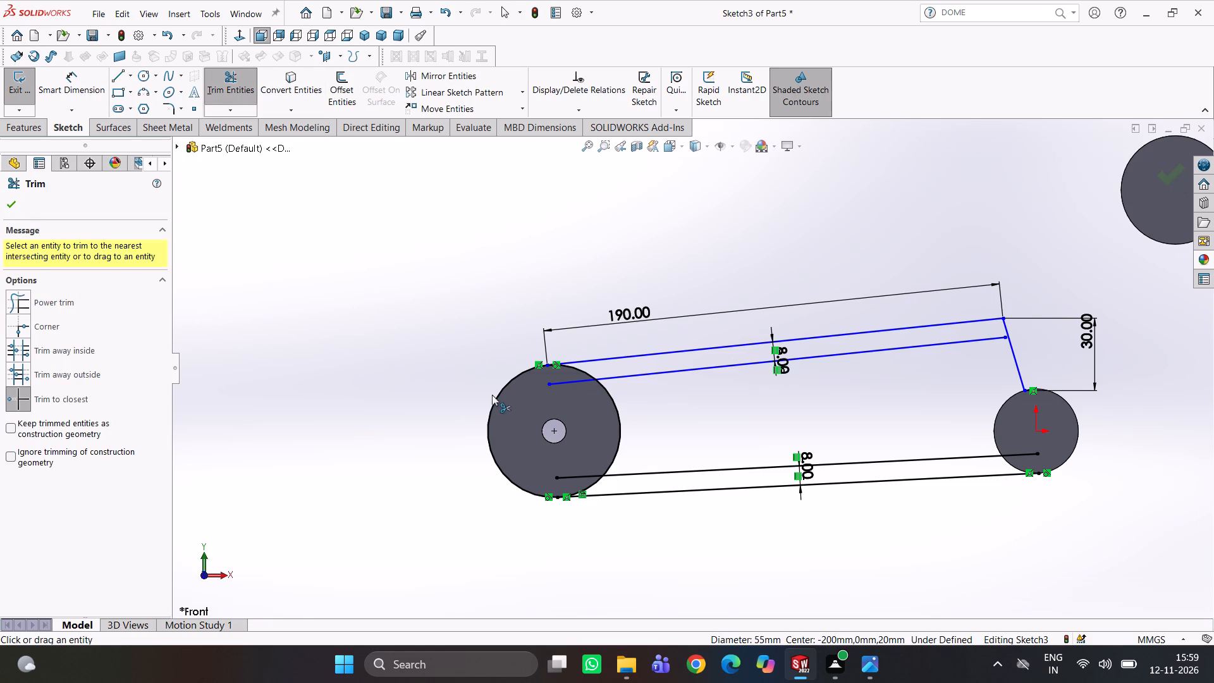
left_click(576, 385)
scroll(565, 371, "down", 2)
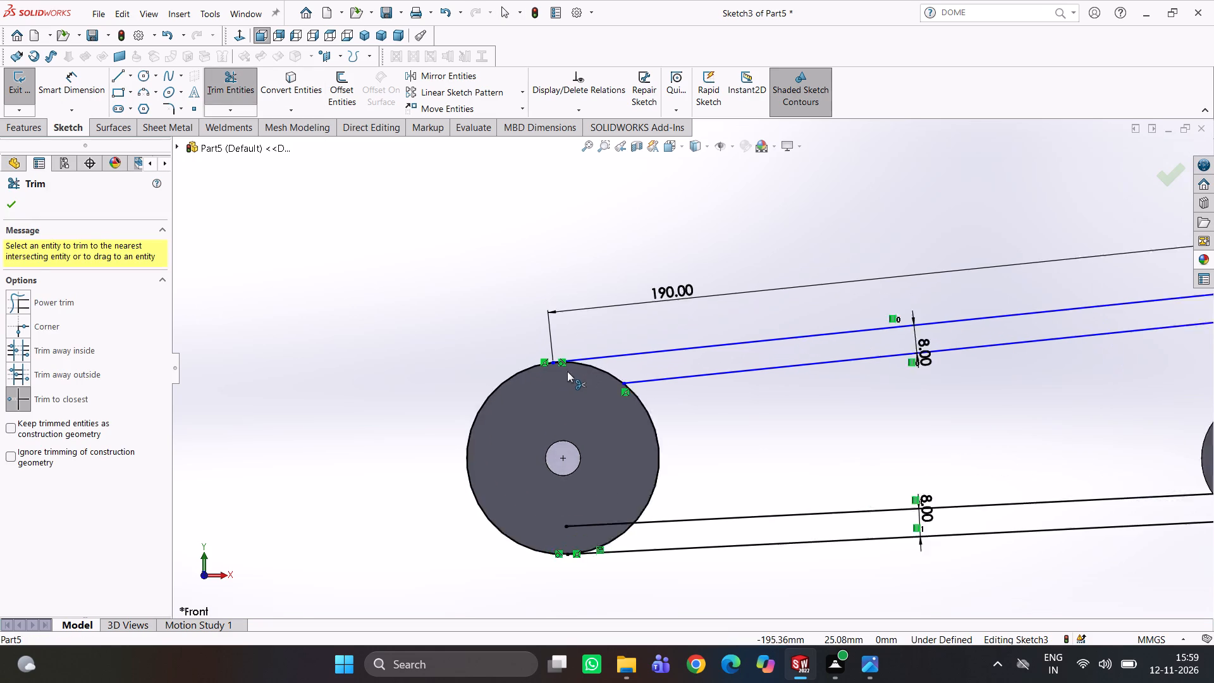
scroll(567, 371, "down", 1)
scroll(610, 493, "up", 3)
scroll(634, 495, "down", 4)
left_click(676, 422)
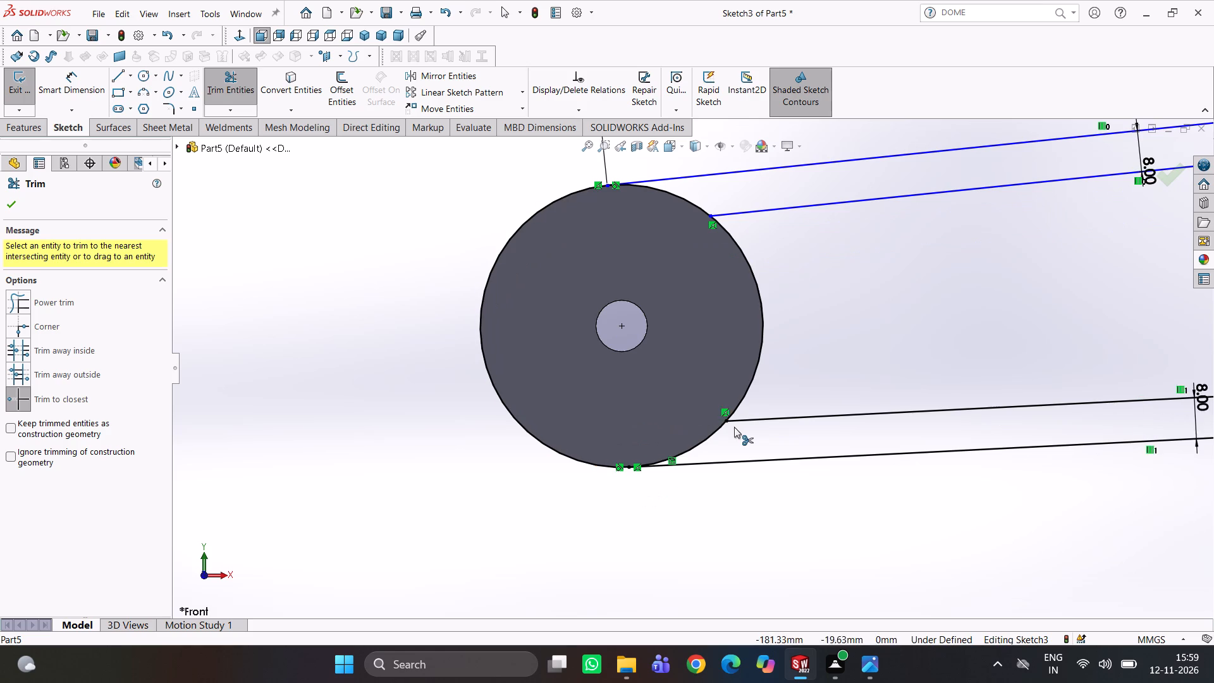
scroll(734, 427, "up", 4)
scroll(704, 338, "down", 2)
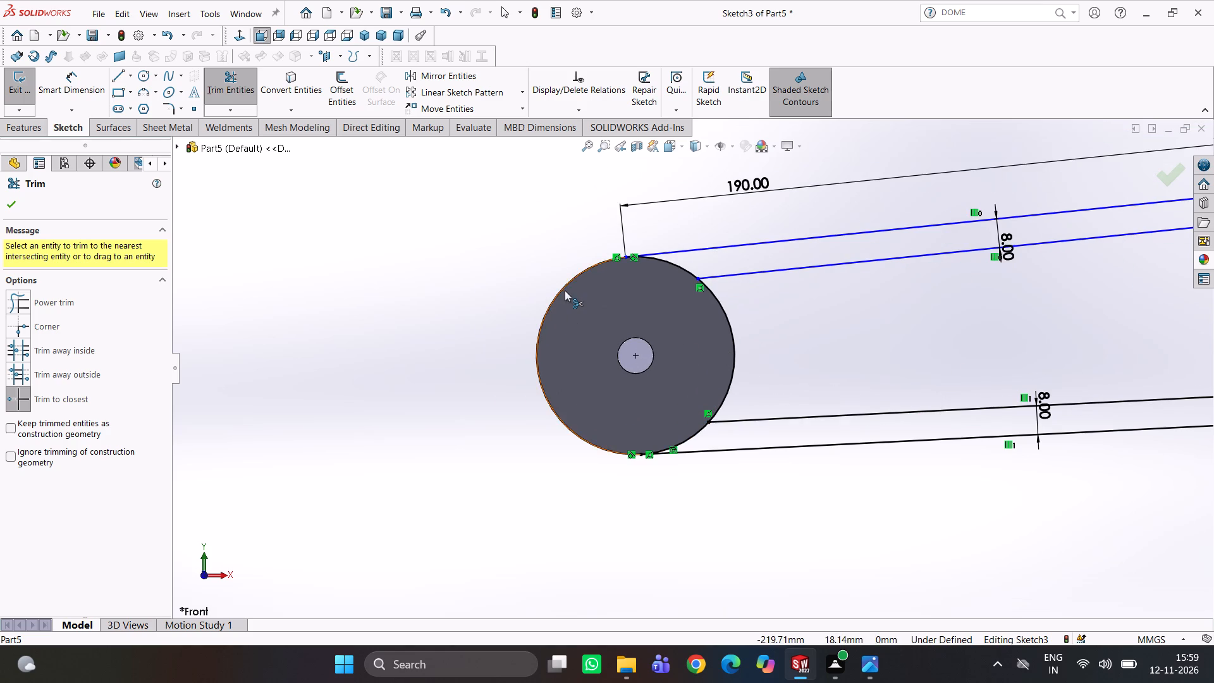
left_click(565, 290)
scroll(756, 293, "down", 3)
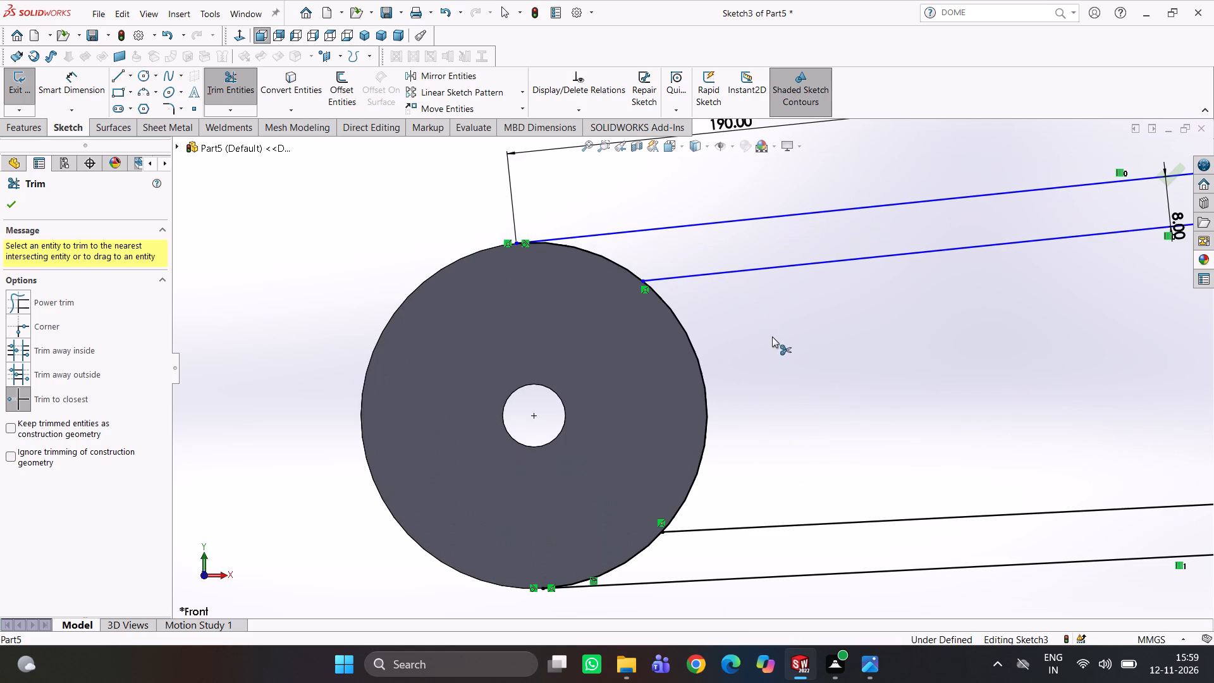
Sketch a slanted line about 26 mm long from the upper offset line to the edge of the boss at the origin.
scroll(764, 348, "up", 8)
scroll(864, 362, "down", 3)
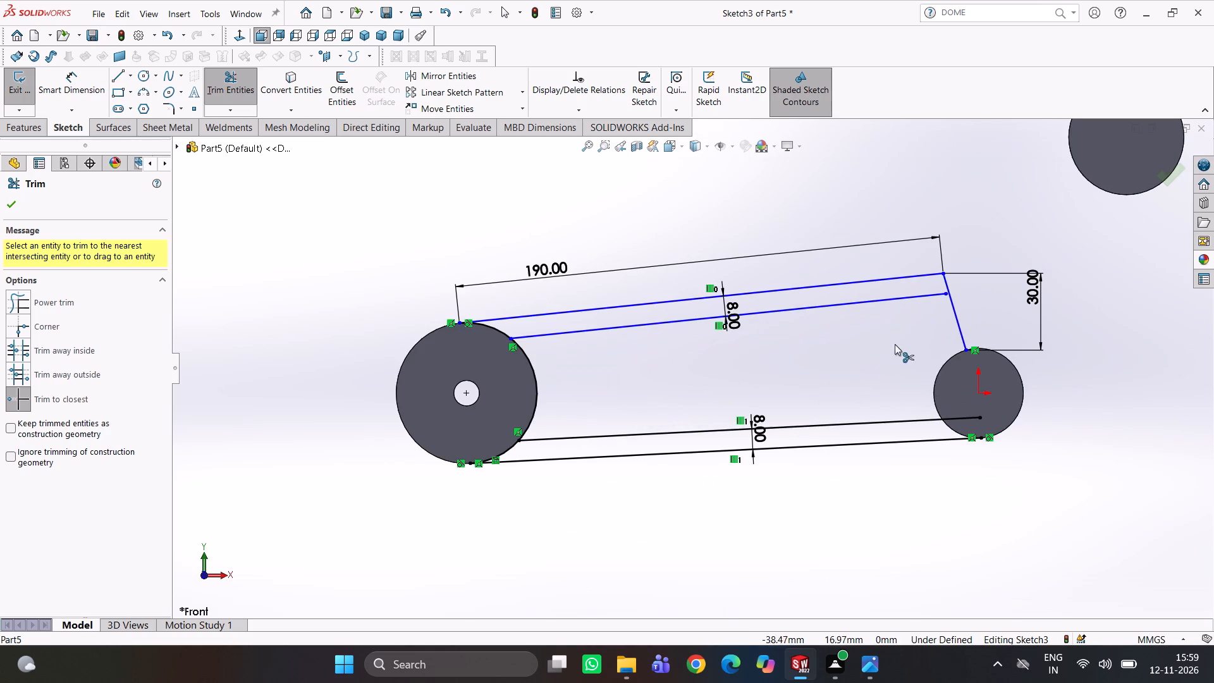
right_click_drag(581, 211, 506, 210)
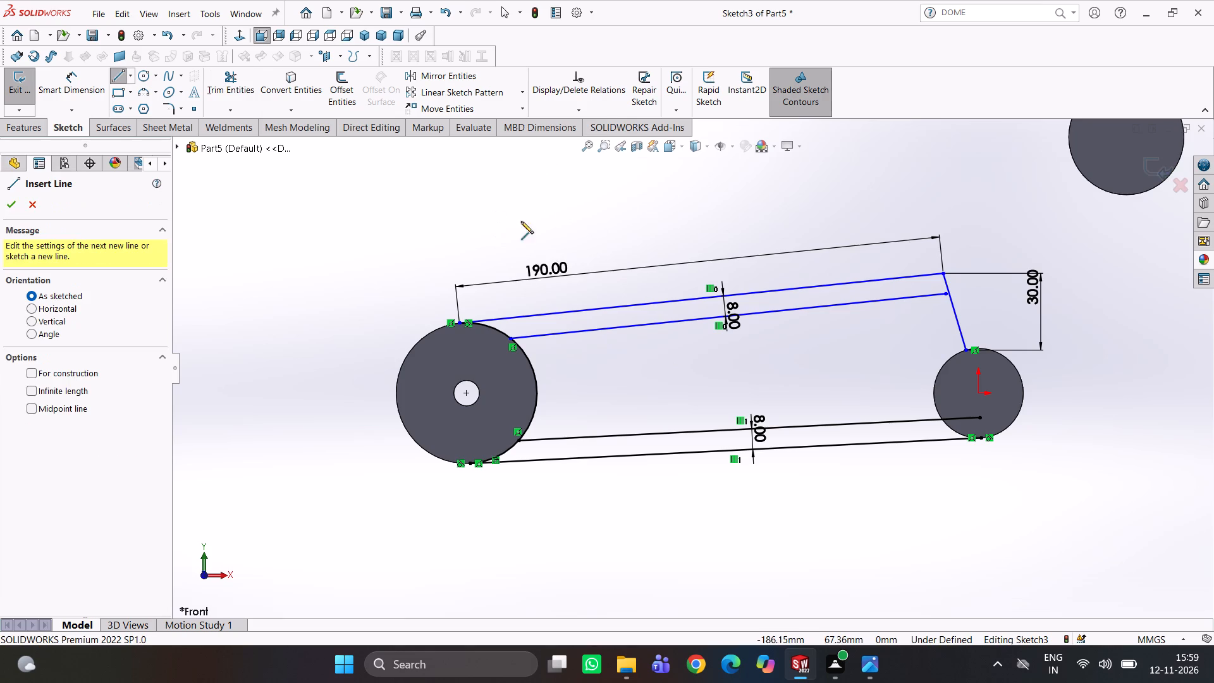
left_click(930, 296)
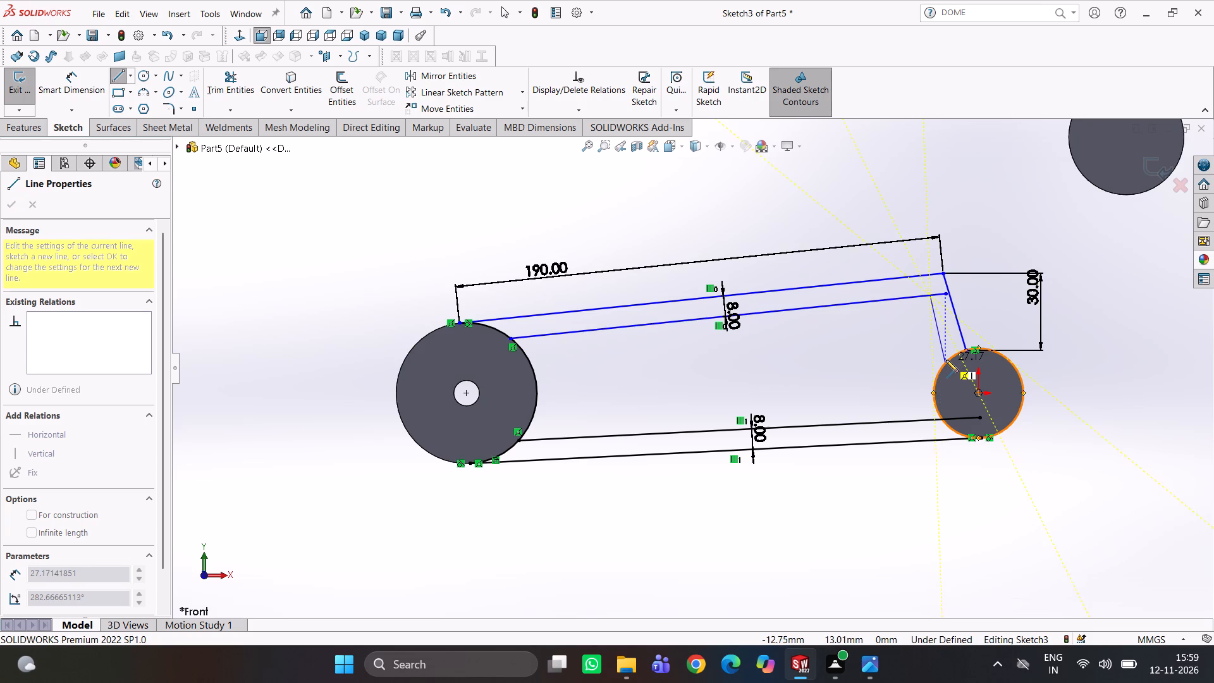
left_click(947, 358)
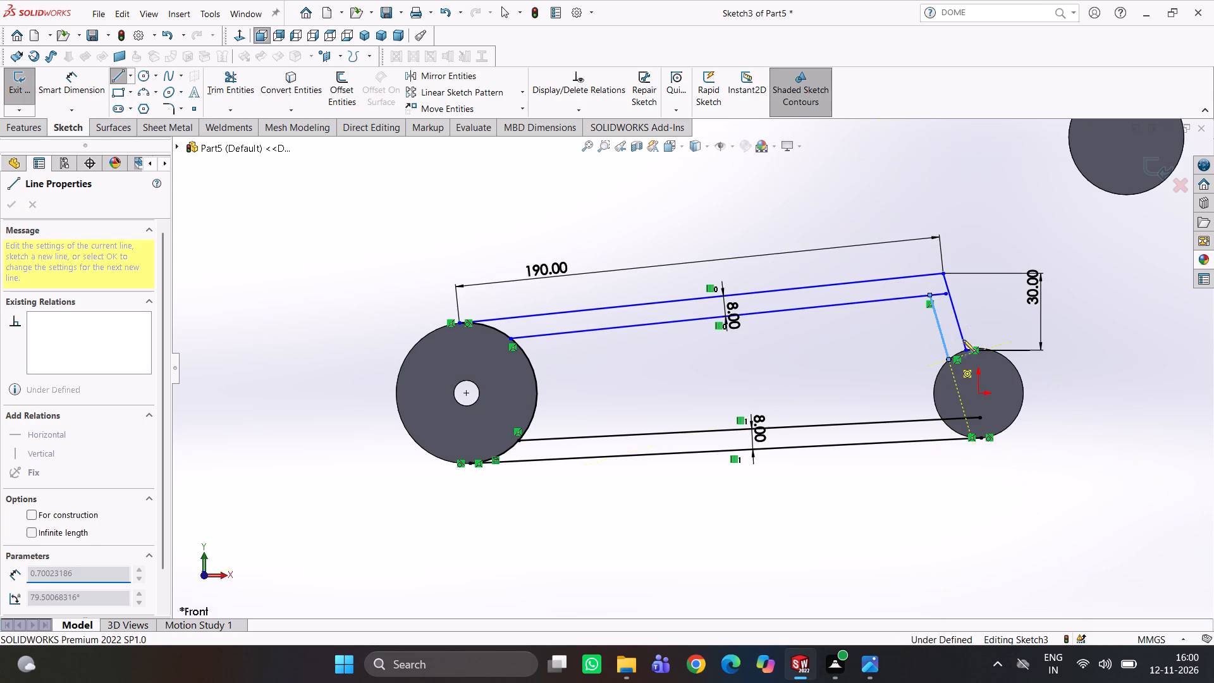
key("Escape")
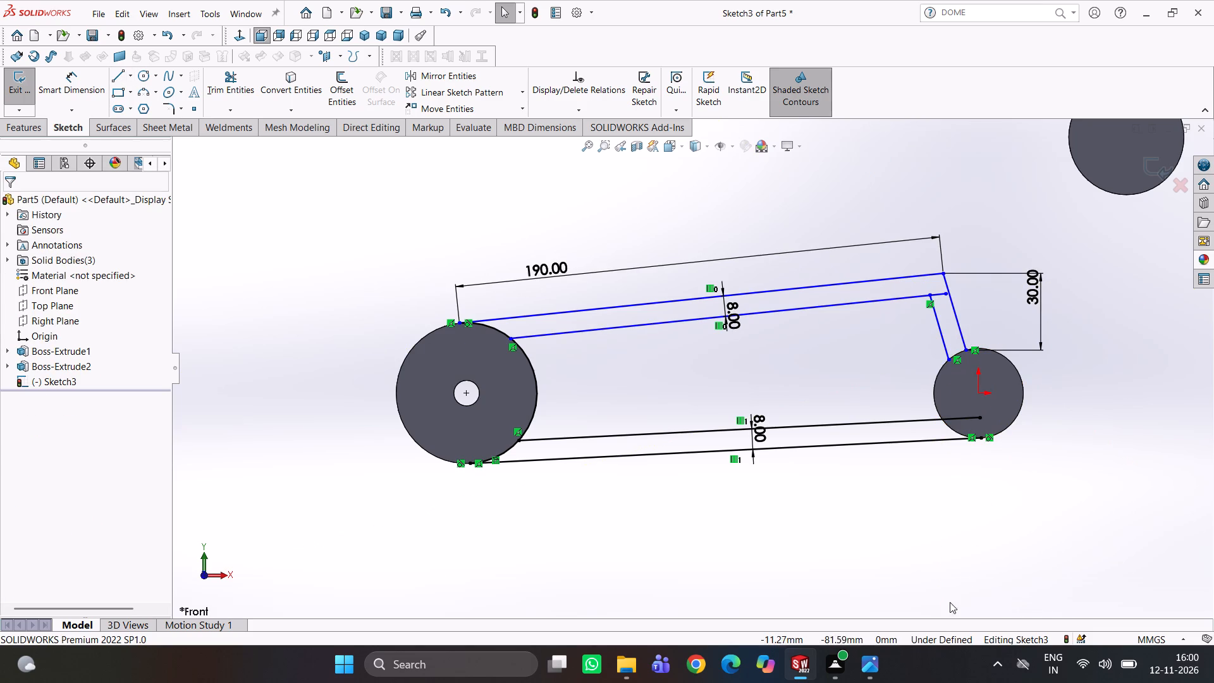
Make the two slanted lines above the boss at the origin parallel to each other.
left_click(941, 339)
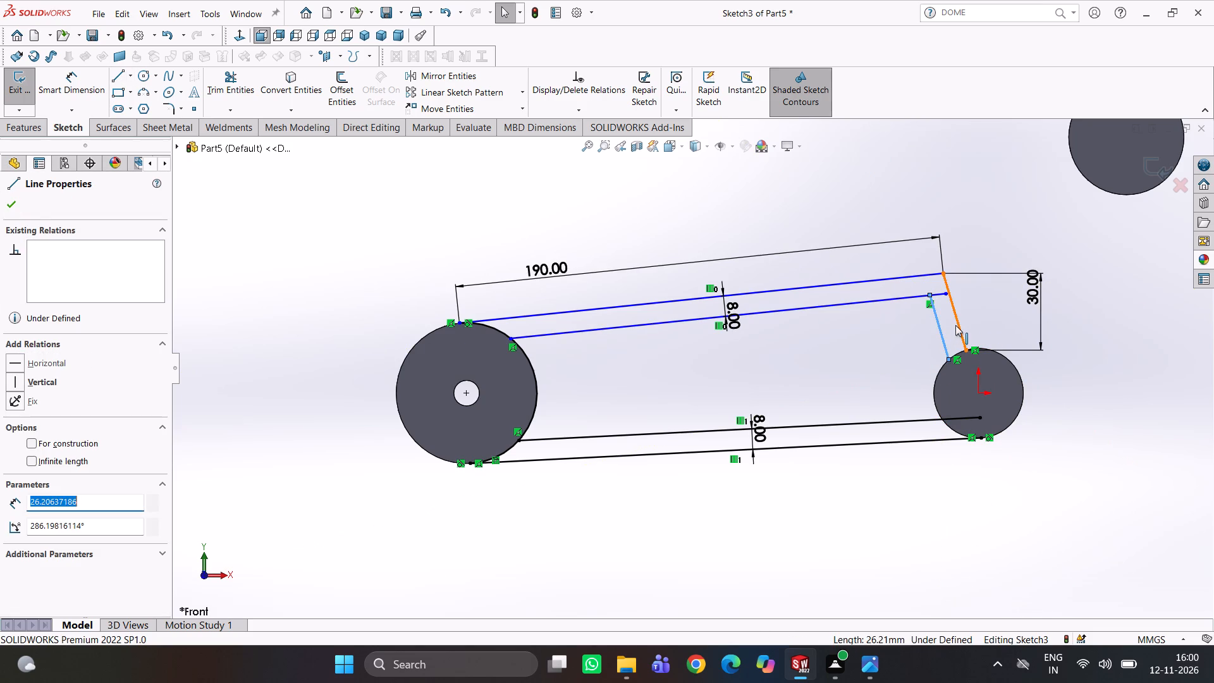
left_click(955, 325, "ctrl")
left_click(32, 511)
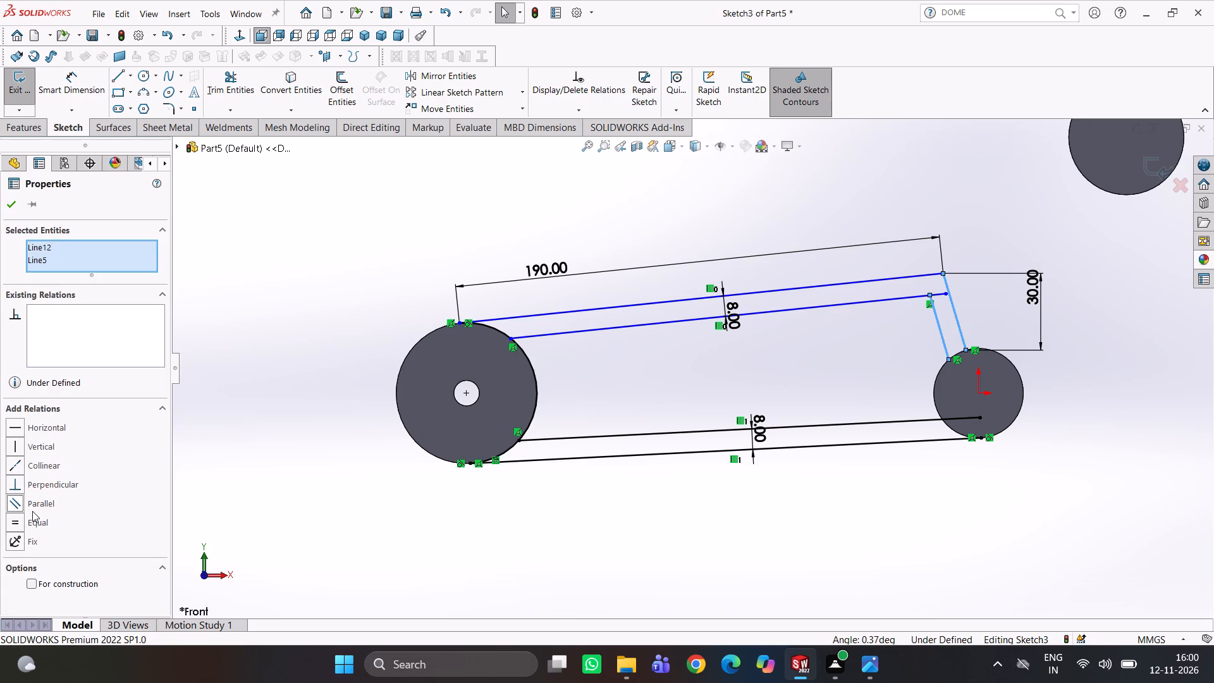
left_click(36, 503)
left_click(262, 477)
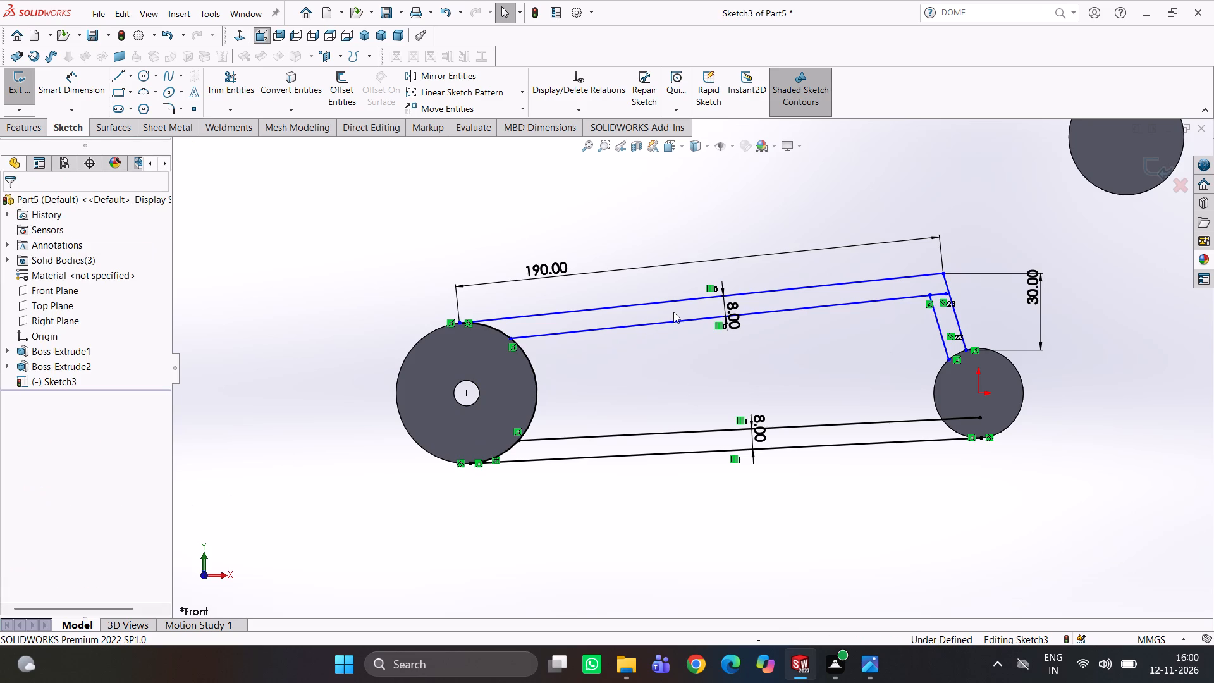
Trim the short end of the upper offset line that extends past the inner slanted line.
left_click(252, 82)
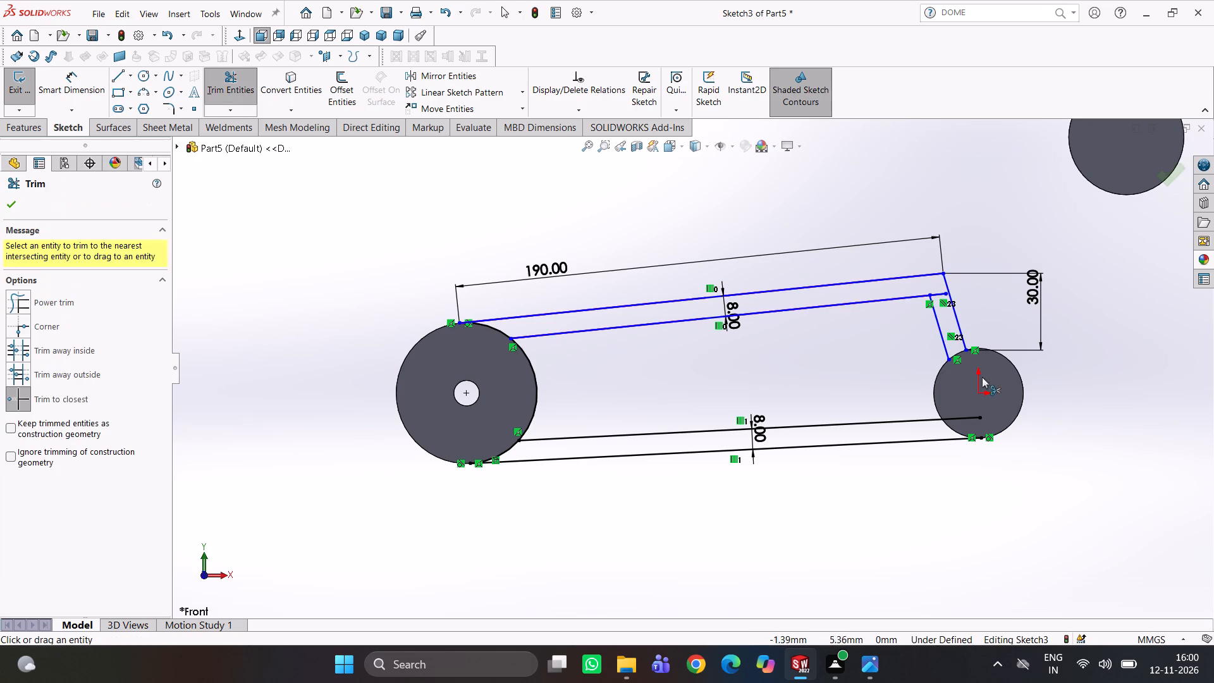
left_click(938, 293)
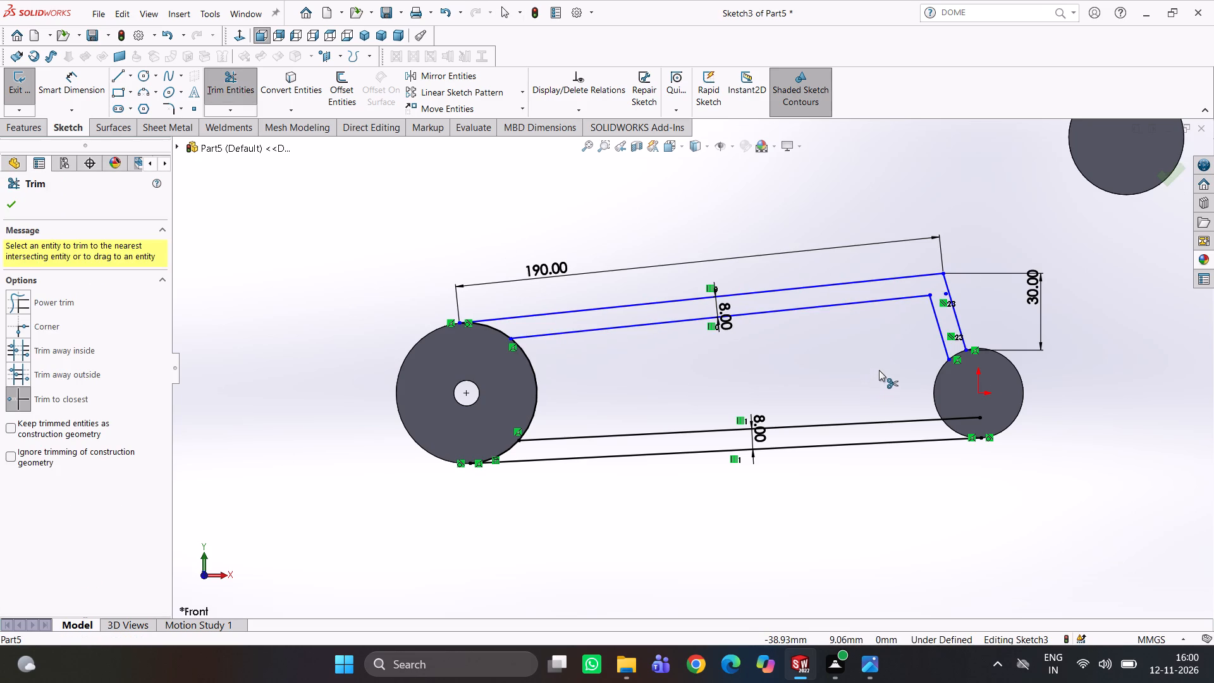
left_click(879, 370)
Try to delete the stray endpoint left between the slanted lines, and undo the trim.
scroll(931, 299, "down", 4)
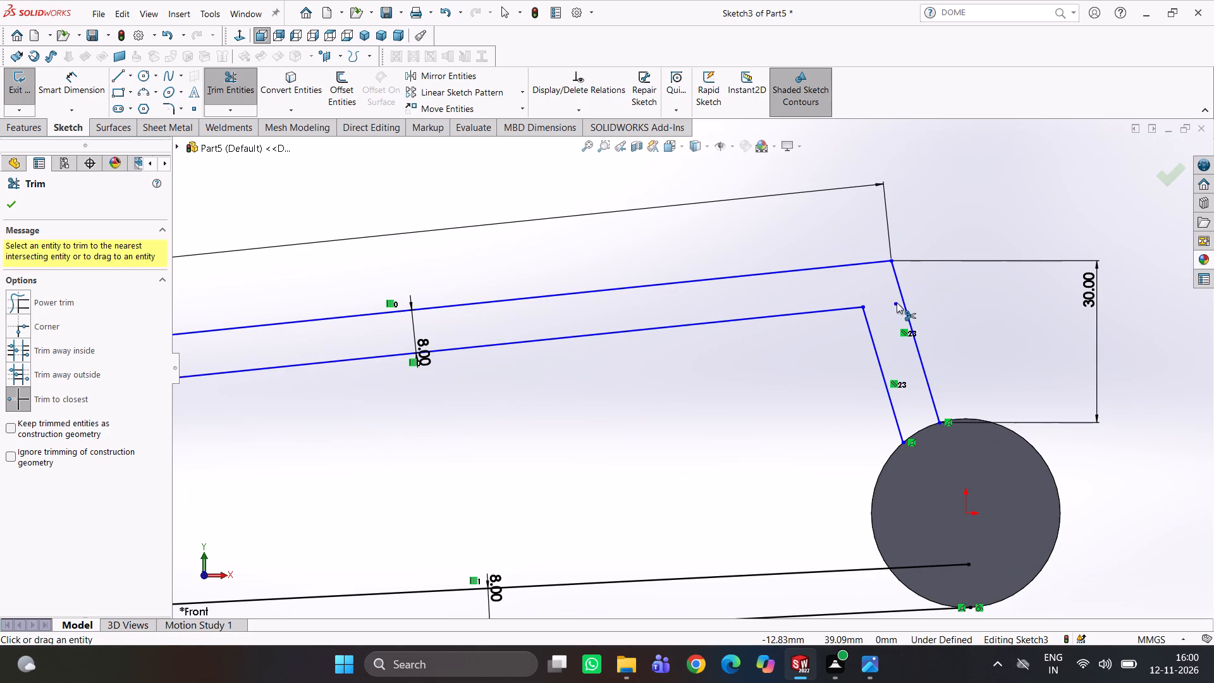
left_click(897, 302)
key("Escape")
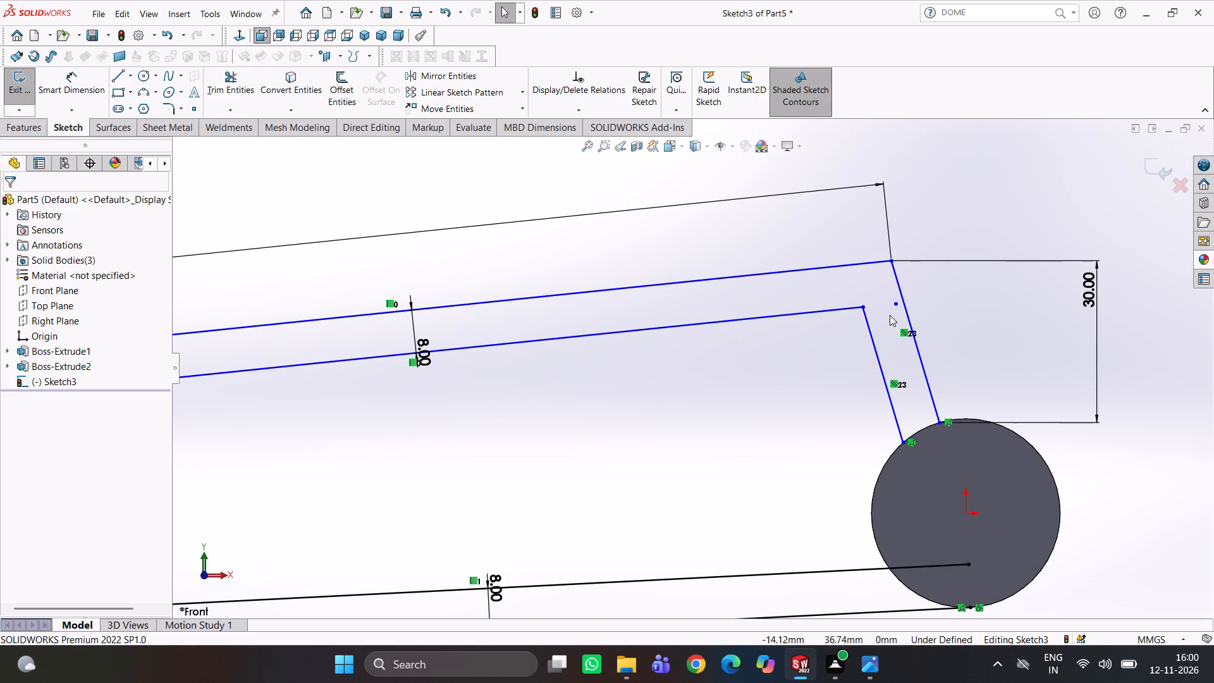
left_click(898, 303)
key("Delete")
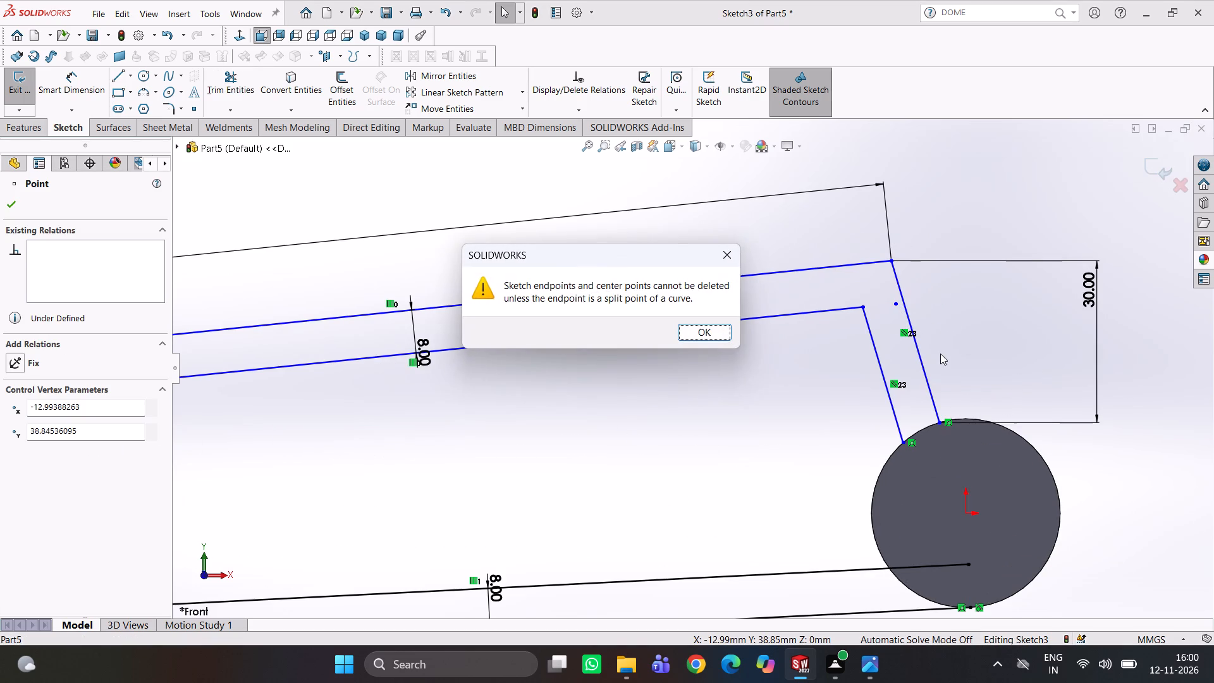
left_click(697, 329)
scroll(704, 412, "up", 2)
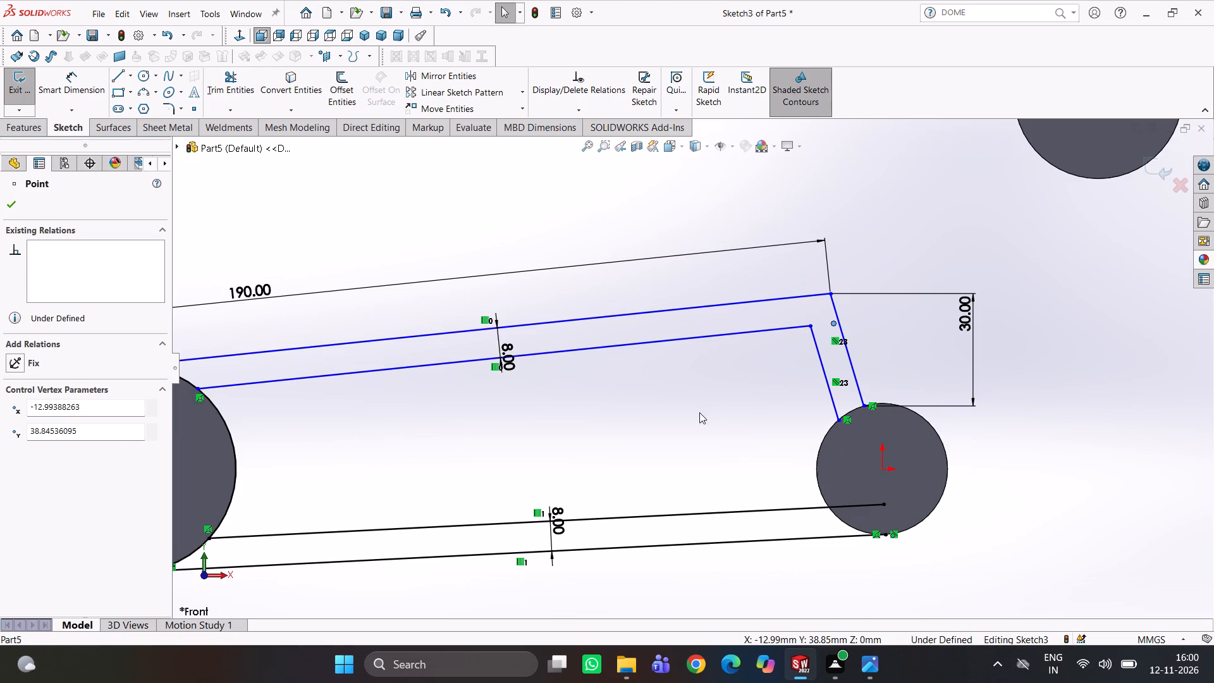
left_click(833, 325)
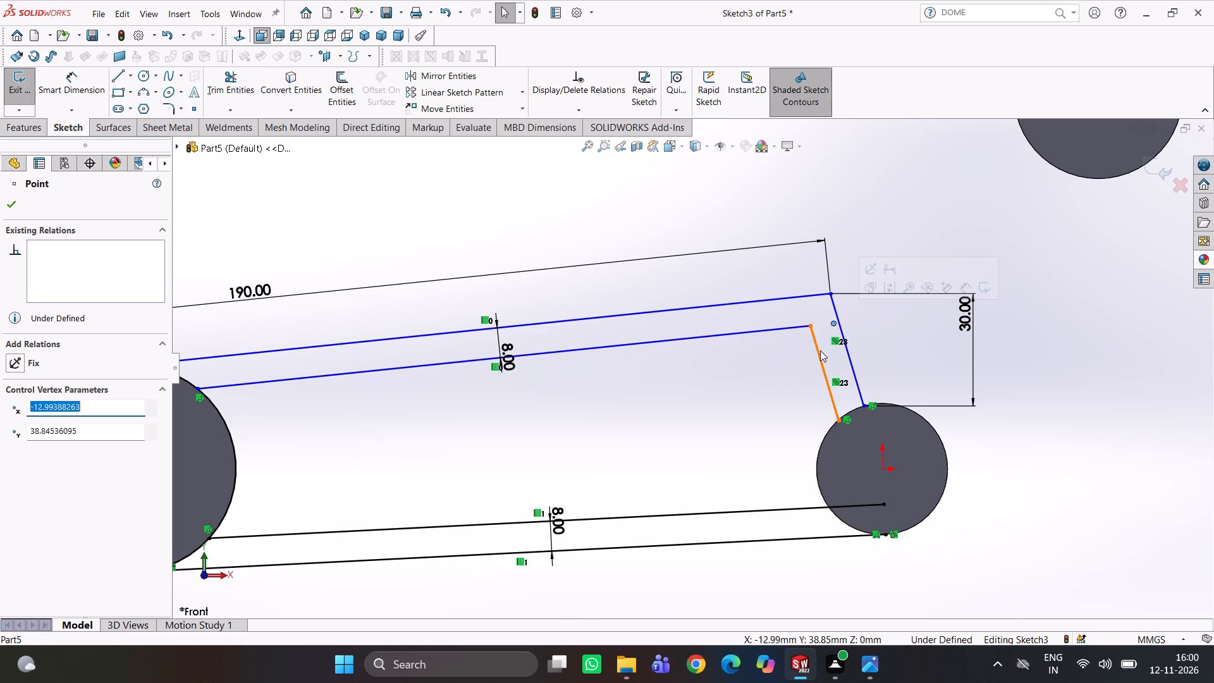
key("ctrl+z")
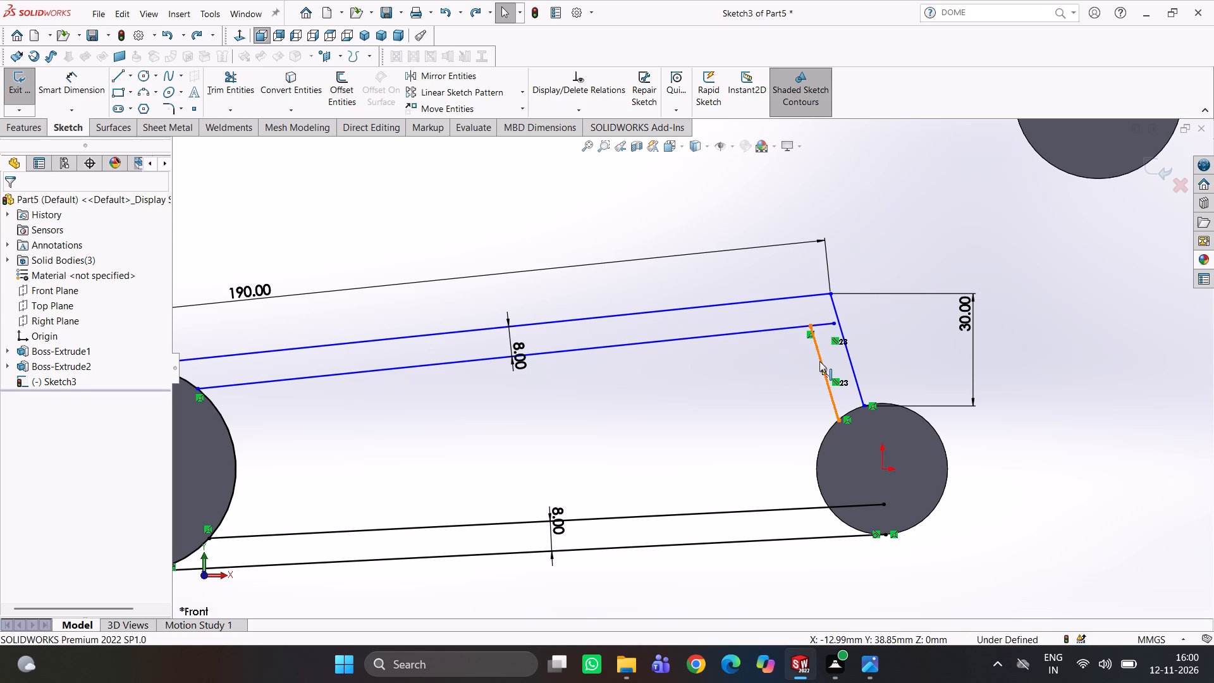
Try to pull the overhanging end of the upper offset line back to the inner slanted line, undoing the last attempt.
left_click_drag(831, 324, 792, 329)
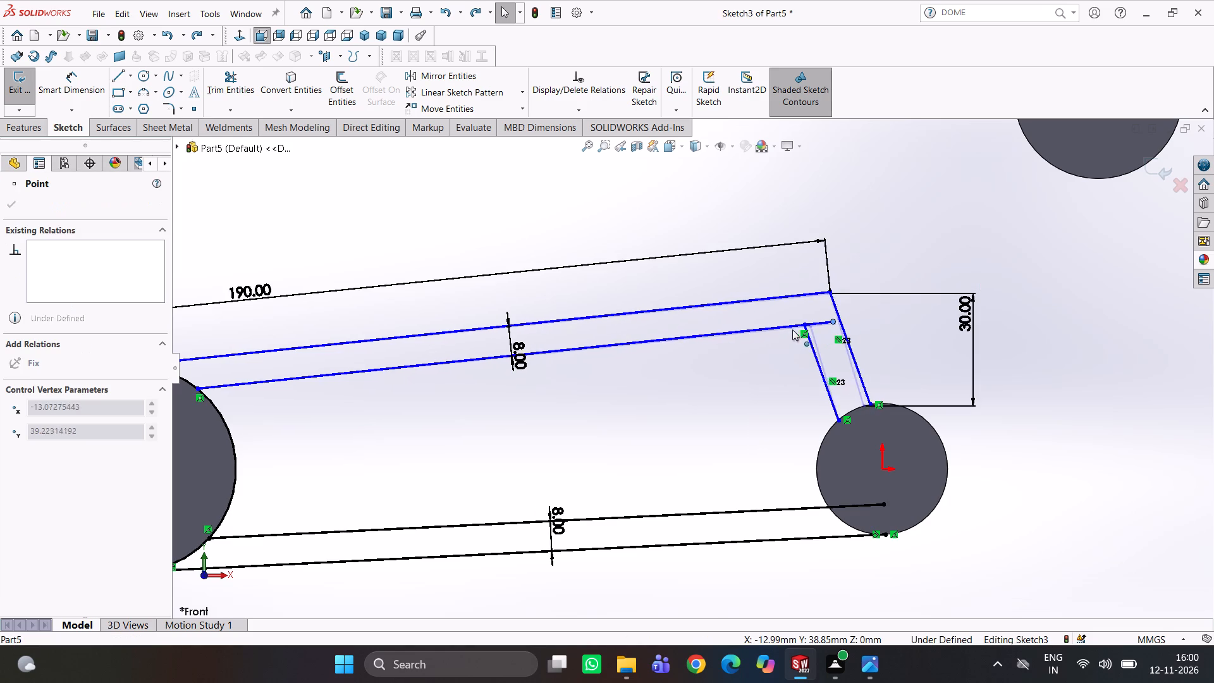
left_click_drag(792, 329, 818, 330)
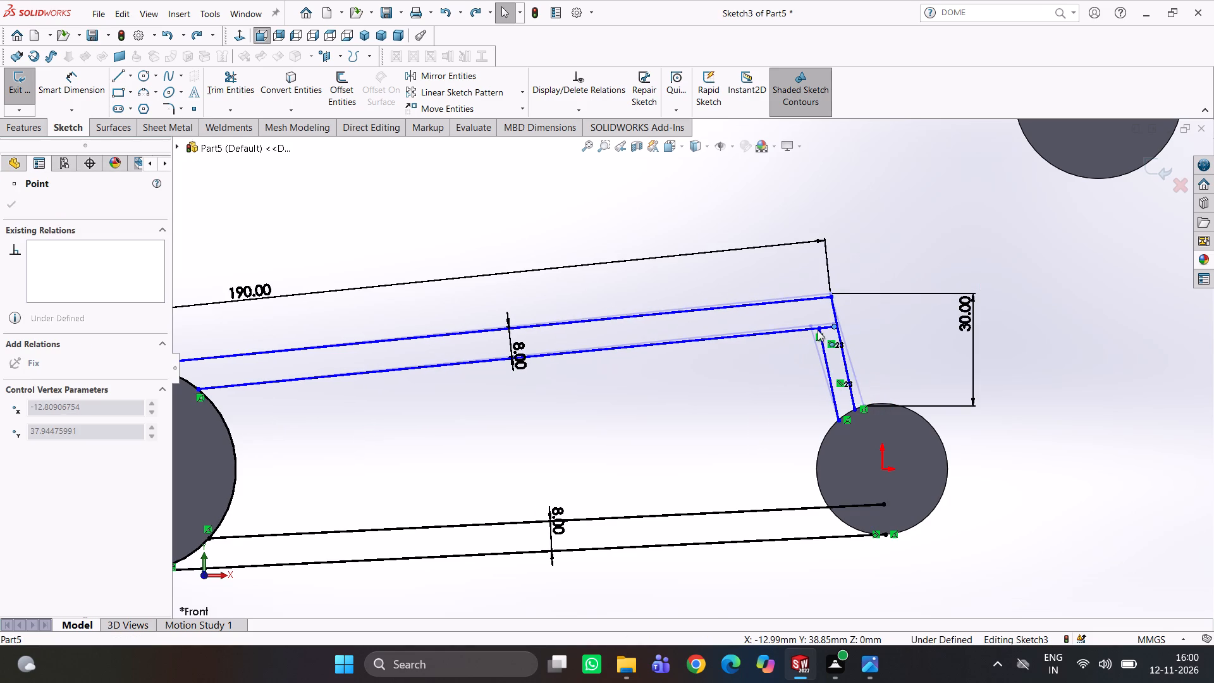
left_click_drag(818, 330, 818, 316)
left_click(870, 324)
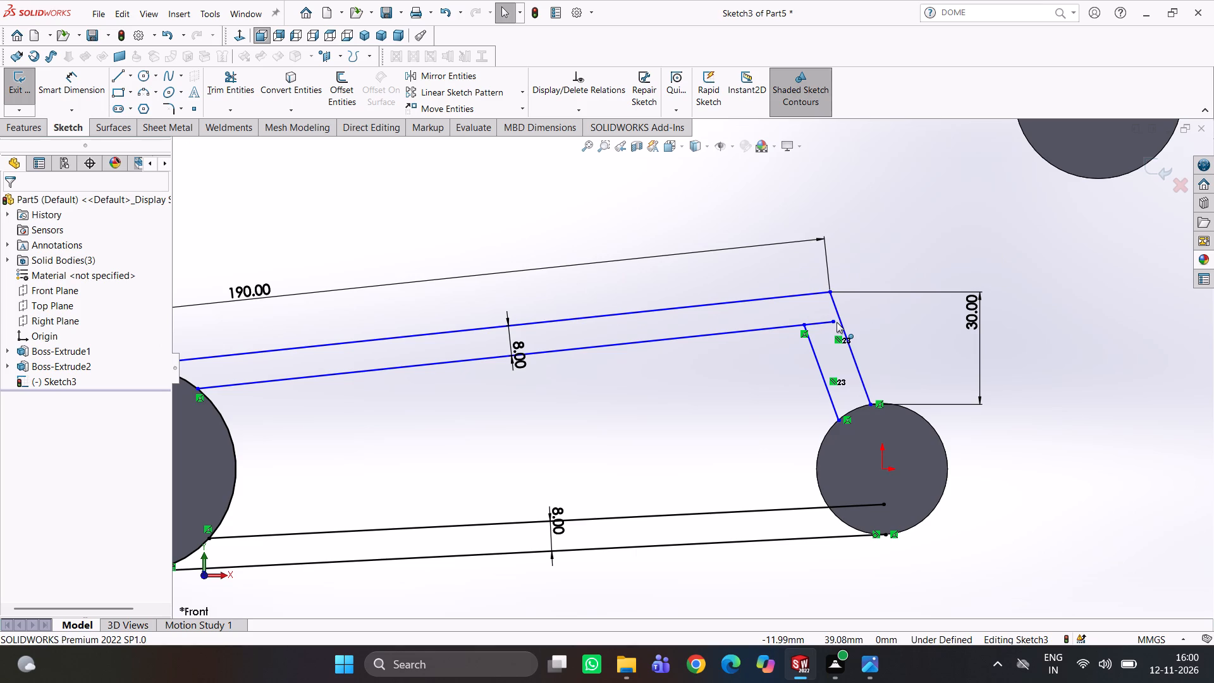
left_click(833, 322)
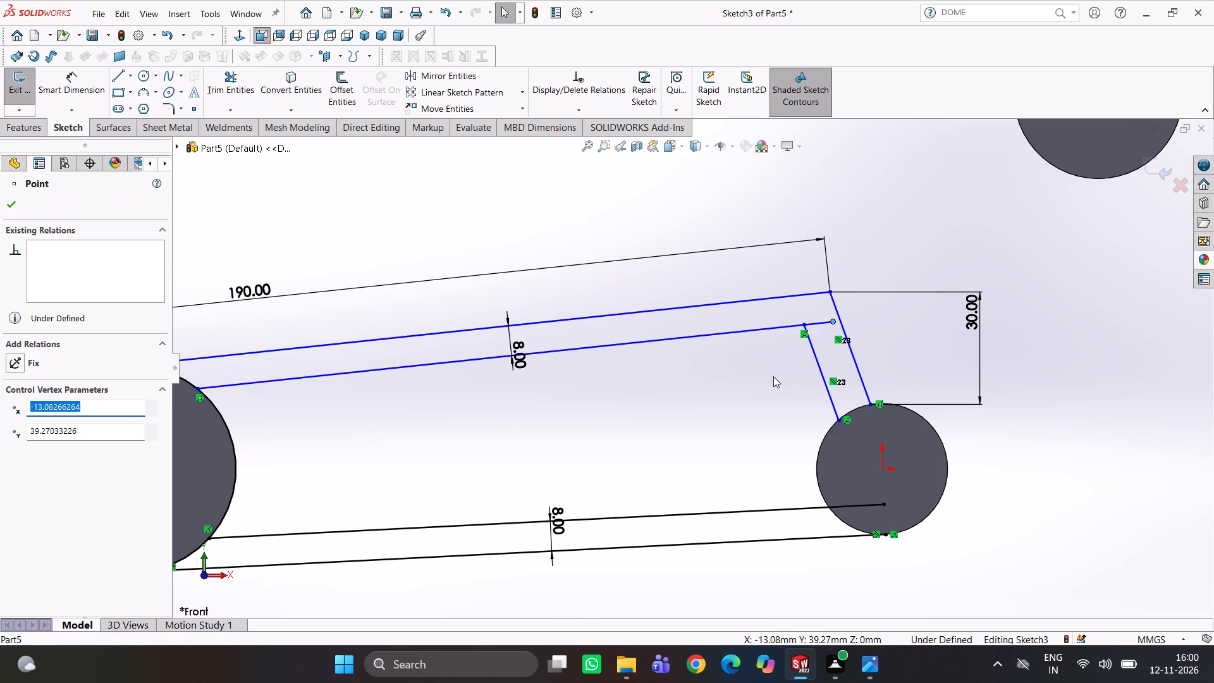
scroll(647, 373, "up", 2)
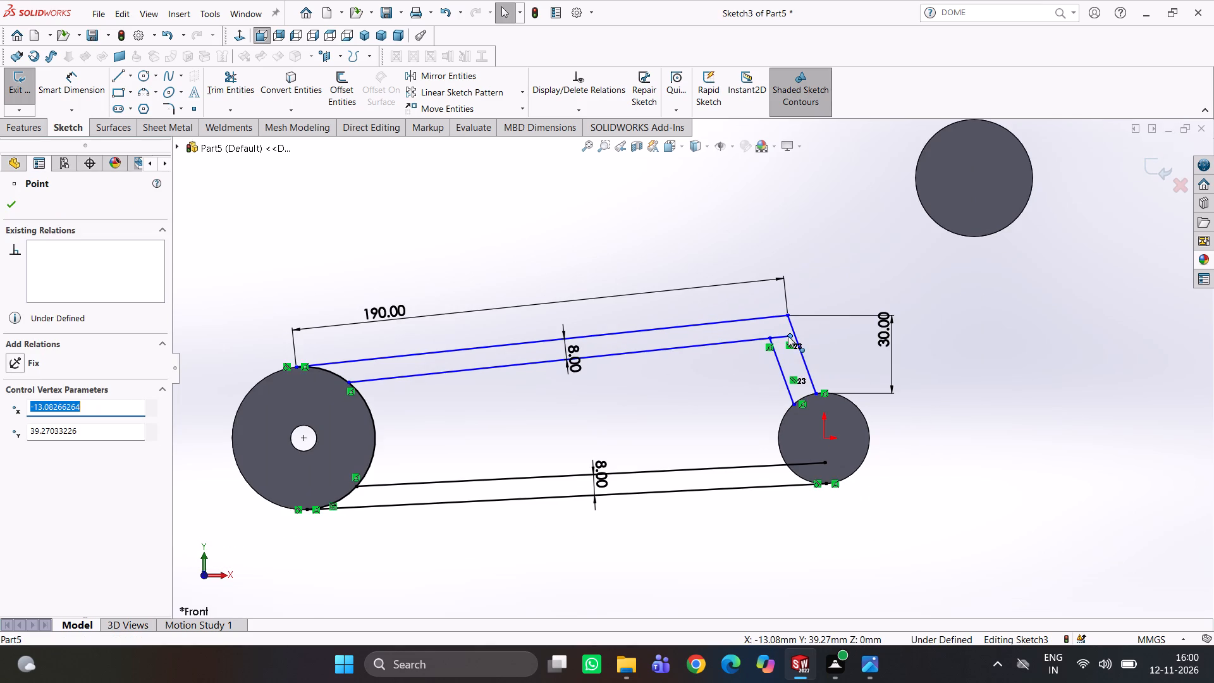
left_click_drag(788, 336, 773, 336)
left_click(790, 333)
key("ctrl+z")
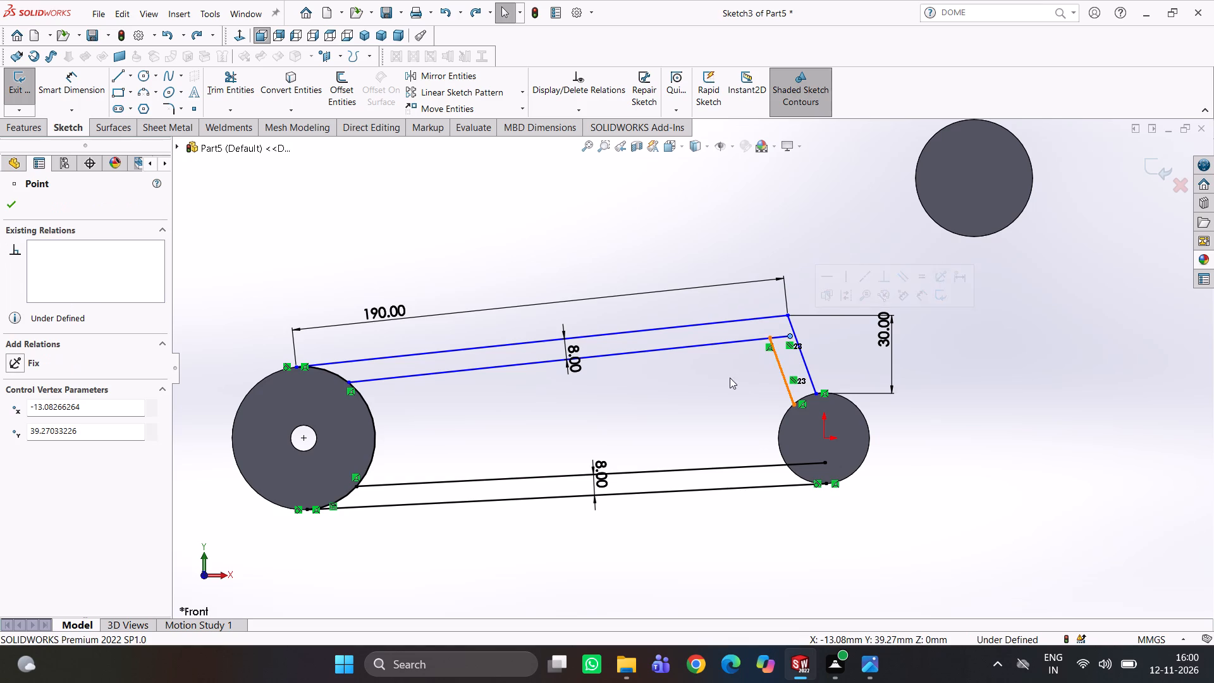
left_click(728, 379)
Trim the 55 mm boss's converted arc between the two offset lines and the upper offset line's end past the inner slanted line.
scroll(439, 404, "down", 2)
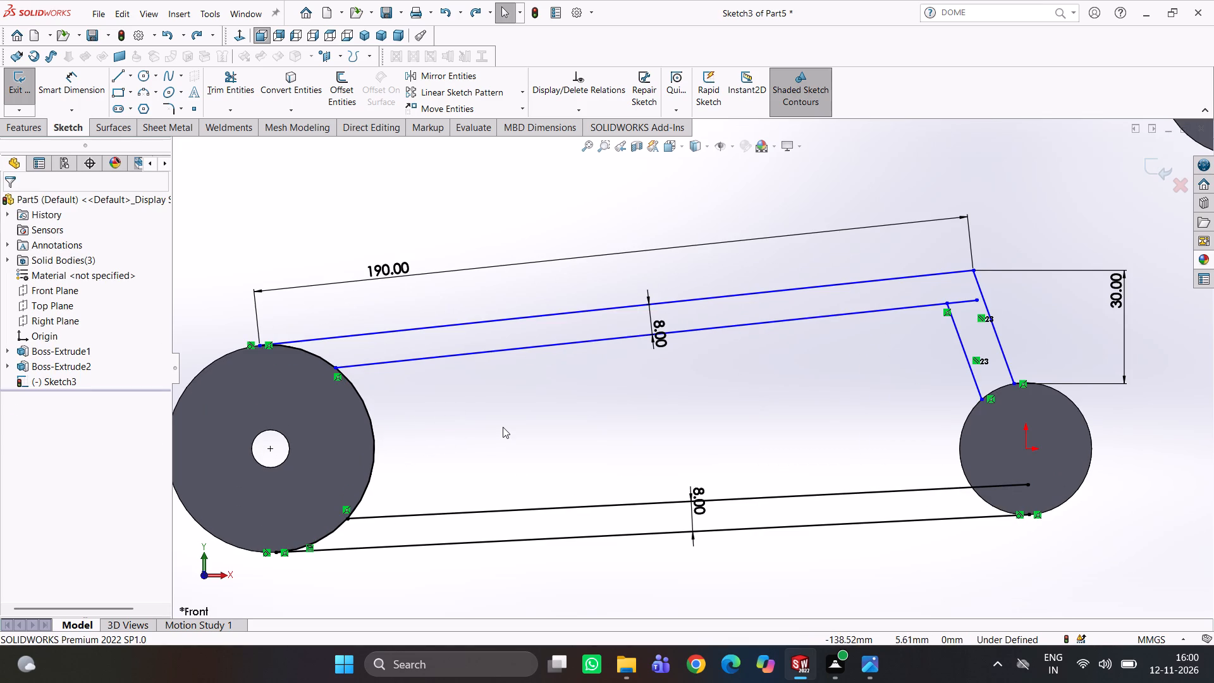
left_click(250, 100)
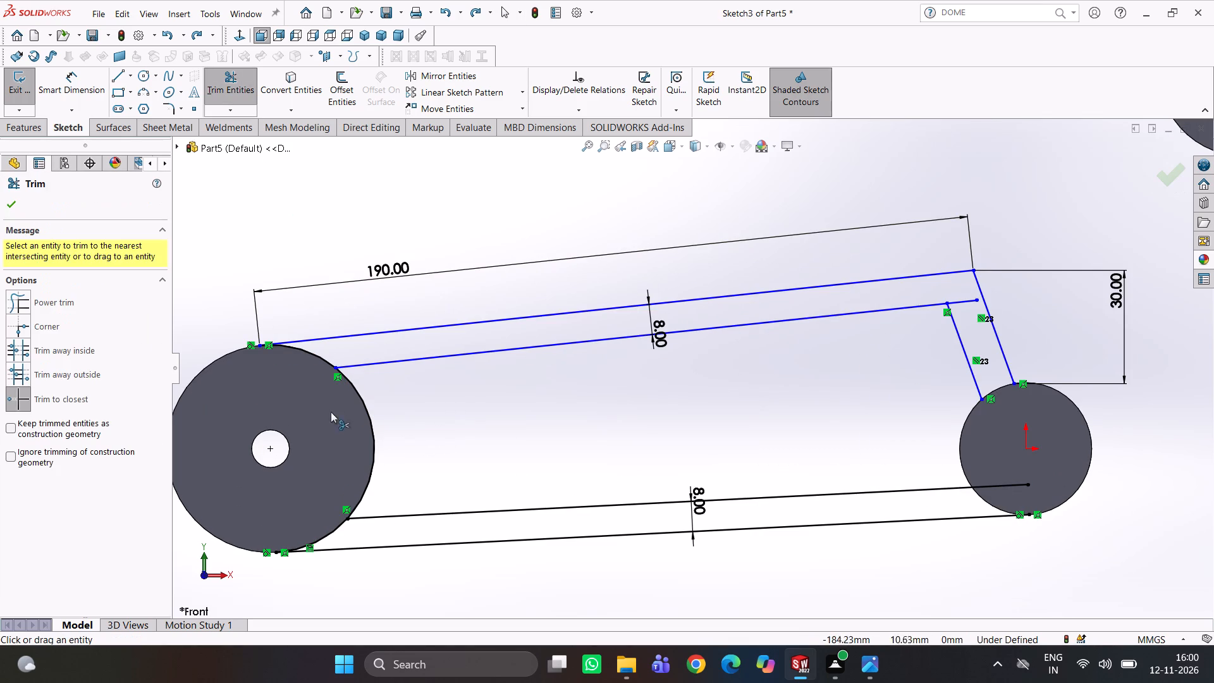
left_click(364, 407)
scroll(436, 434, "up", 1)
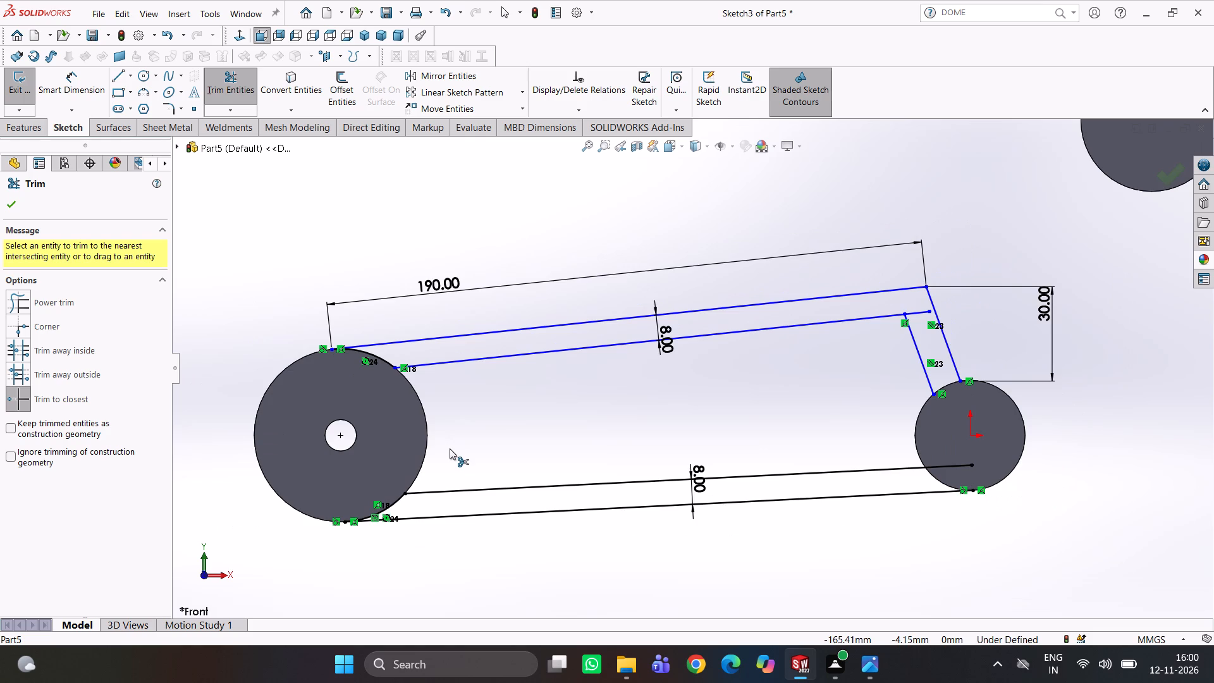
scroll(395, 374, "down", 4)
scroll(632, 405, "up", 5)
scroll(814, 421, "up", 3)
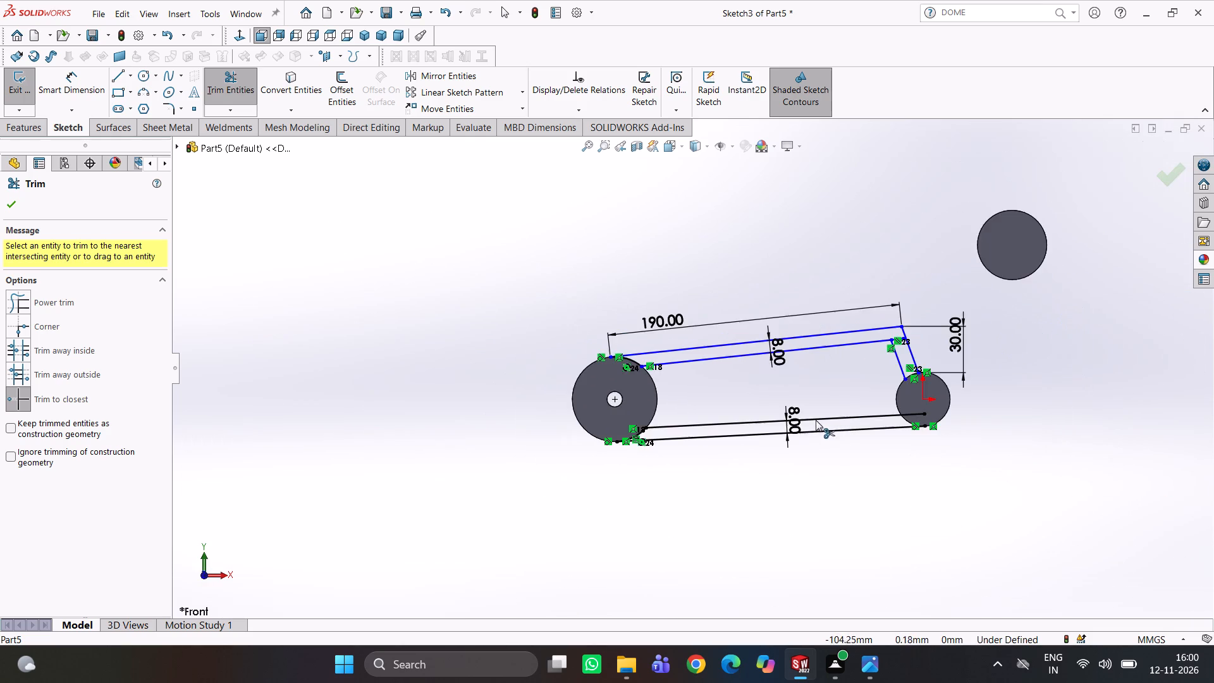
scroll(895, 359, "down", 5)
left_click(830, 311)
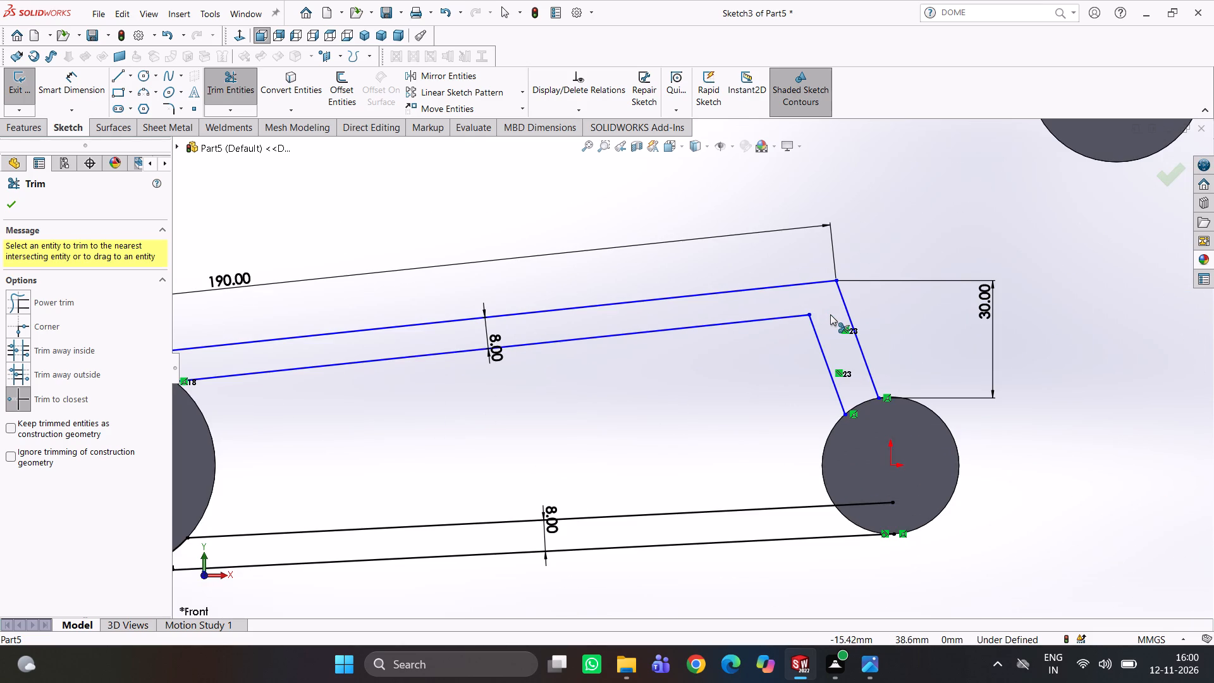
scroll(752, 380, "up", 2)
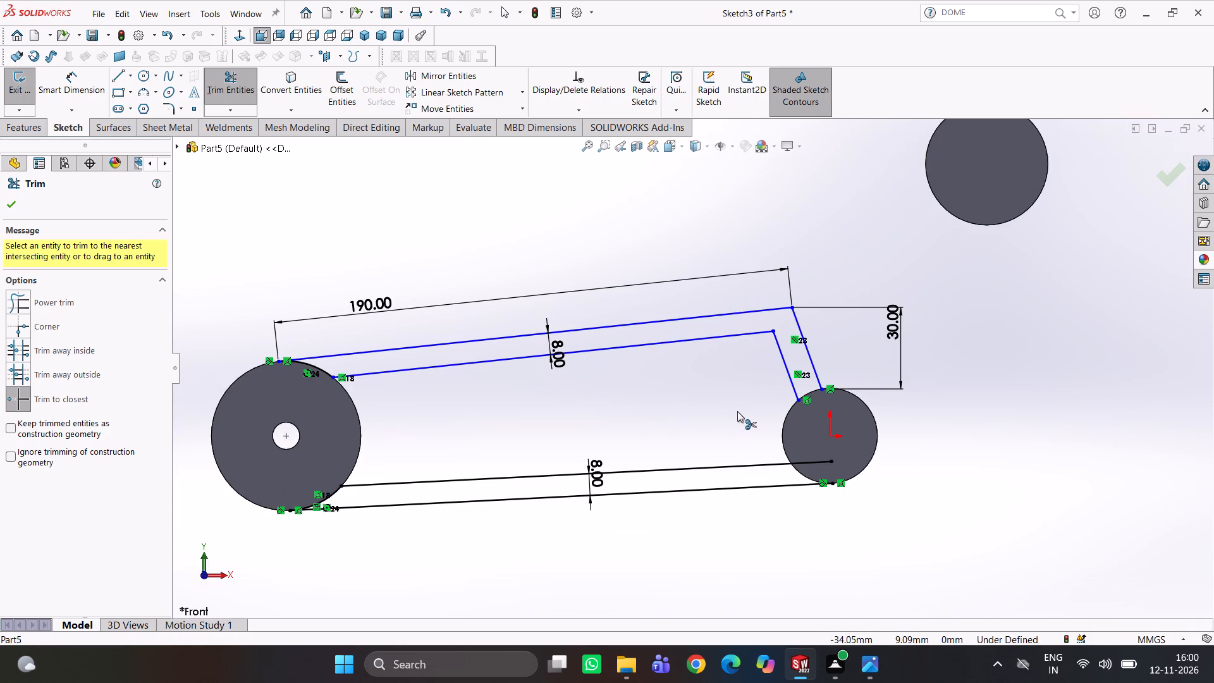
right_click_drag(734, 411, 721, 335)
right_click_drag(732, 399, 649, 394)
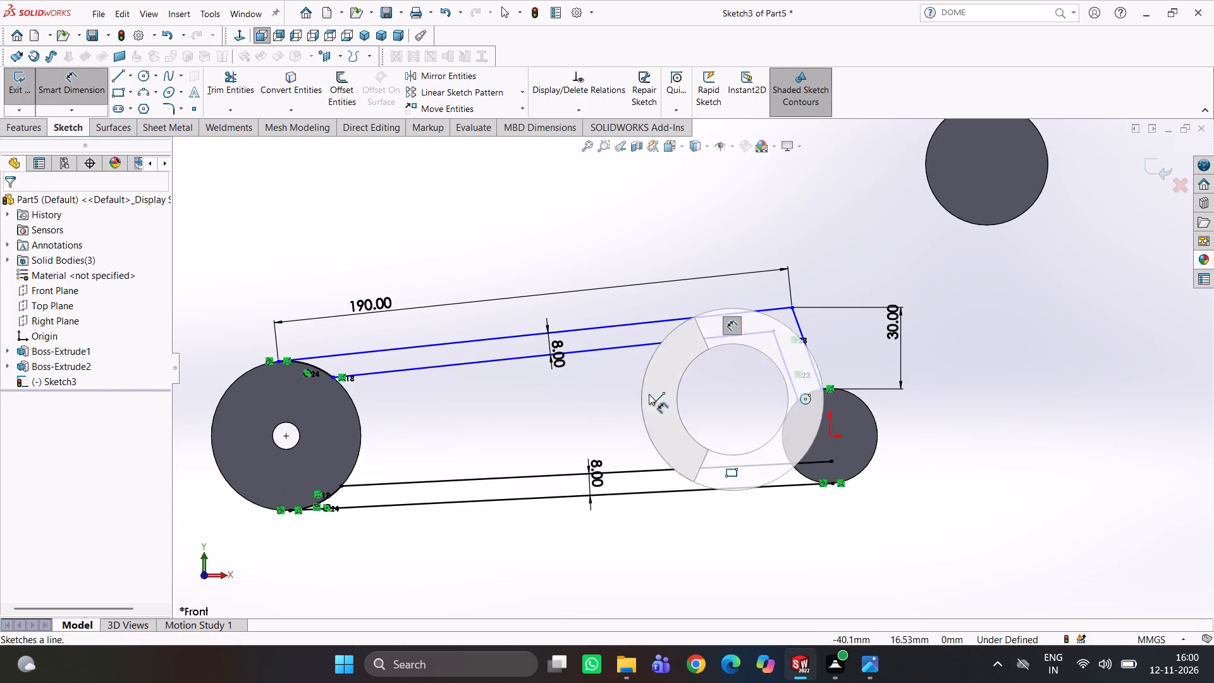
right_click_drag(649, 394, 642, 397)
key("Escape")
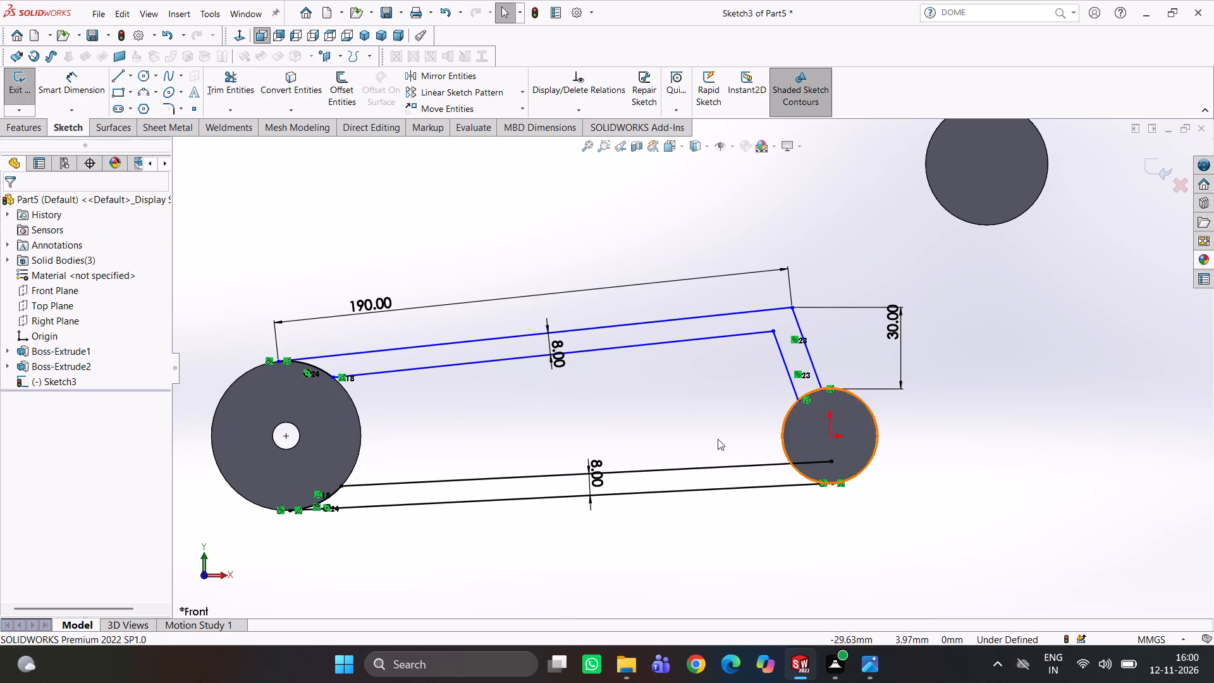
Convert the circular edge of the 35 mm boss at the origin into a sketch entity.
left_click(299, 69)
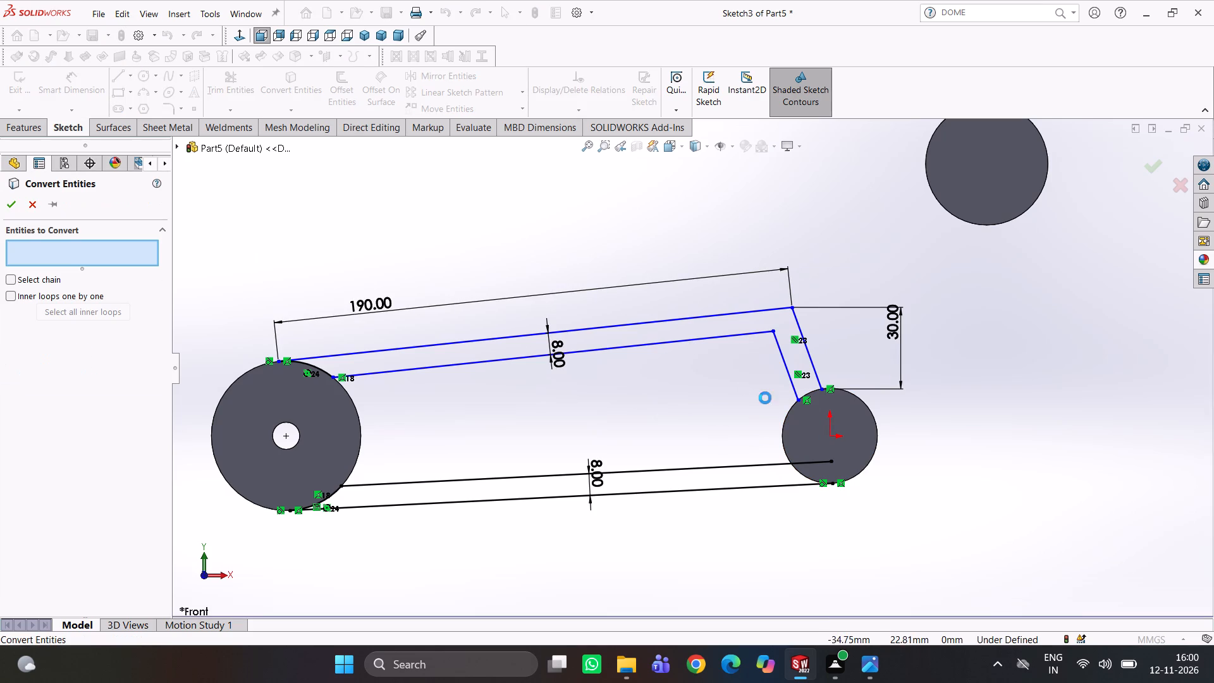
left_click(790, 407)
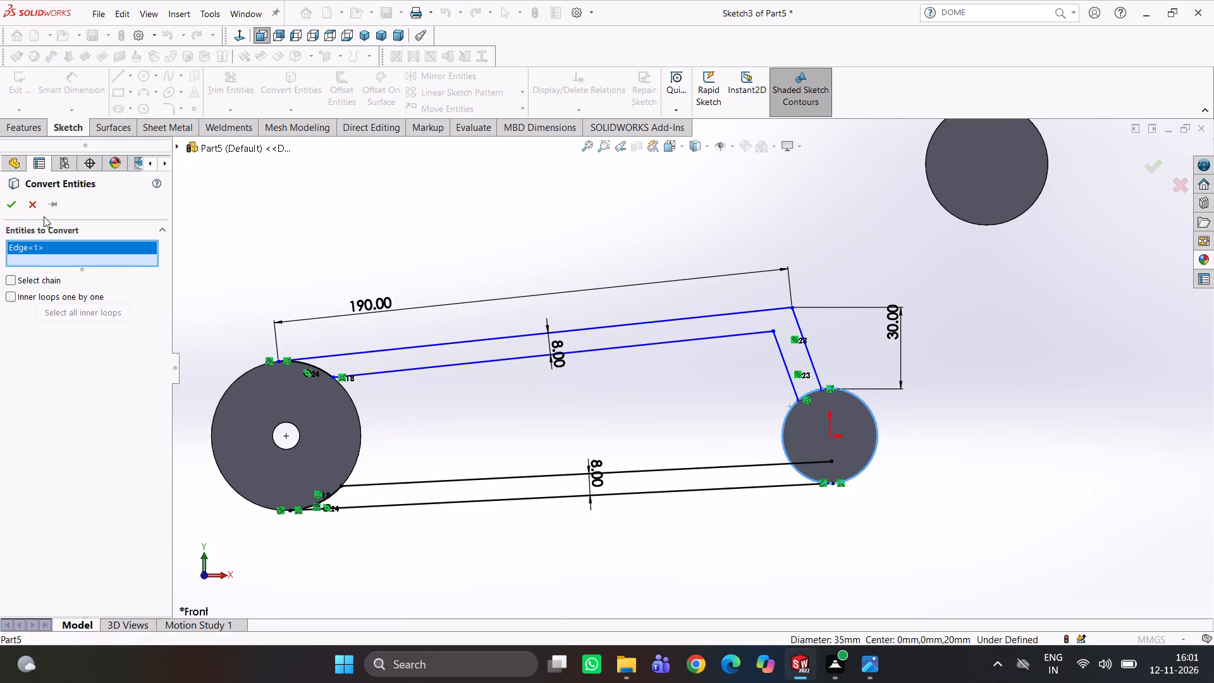
left_click(20, 209)
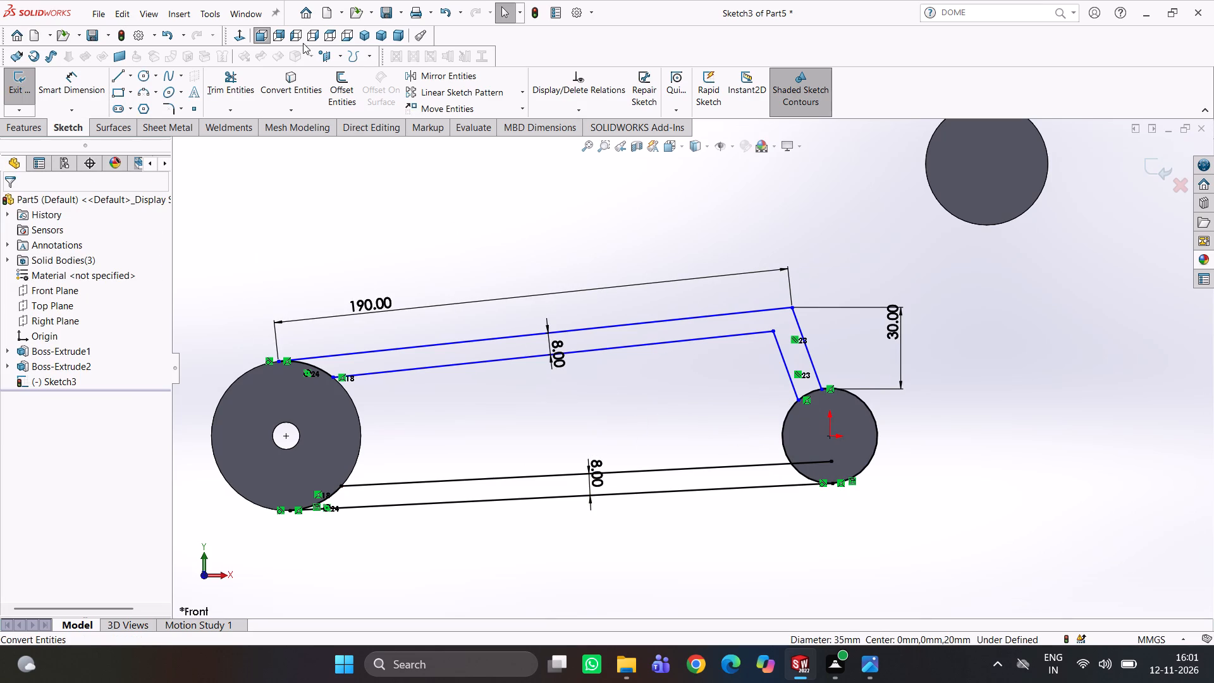
Trim the lower offset line inside the 35 mm boss and the converted circle's arcs outside the two arm strips.
left_click(232, 77)
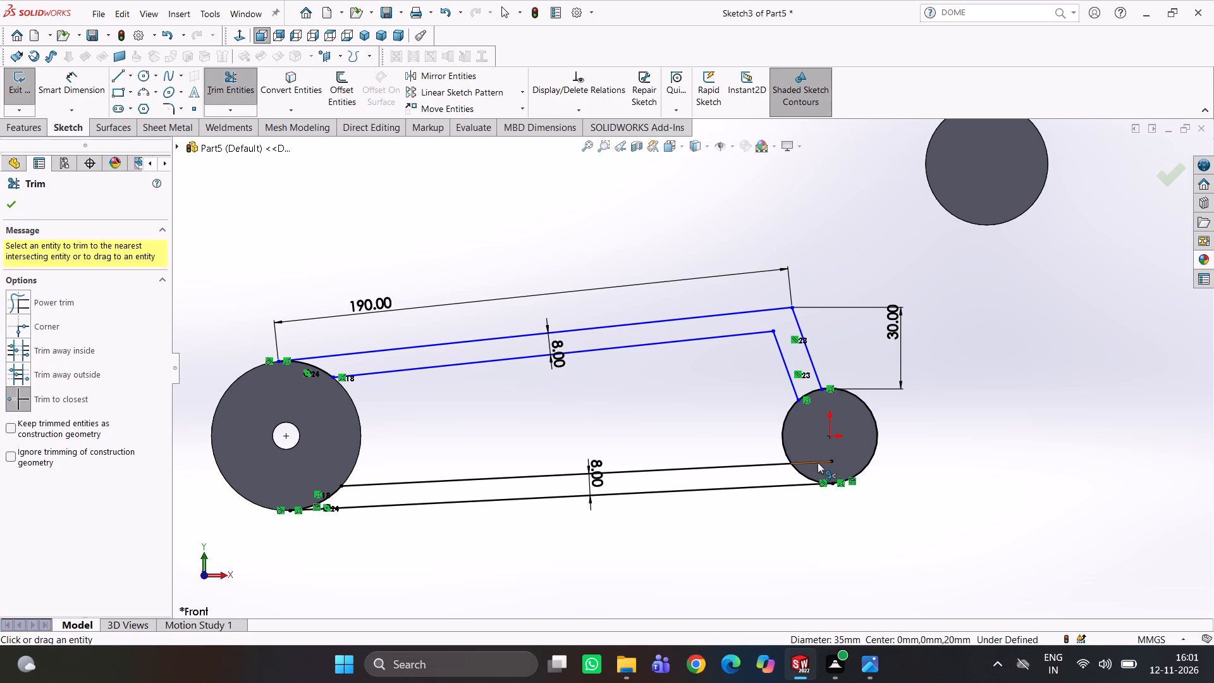
left_click(818, 462)
scroll(826, 483, "down", 2)
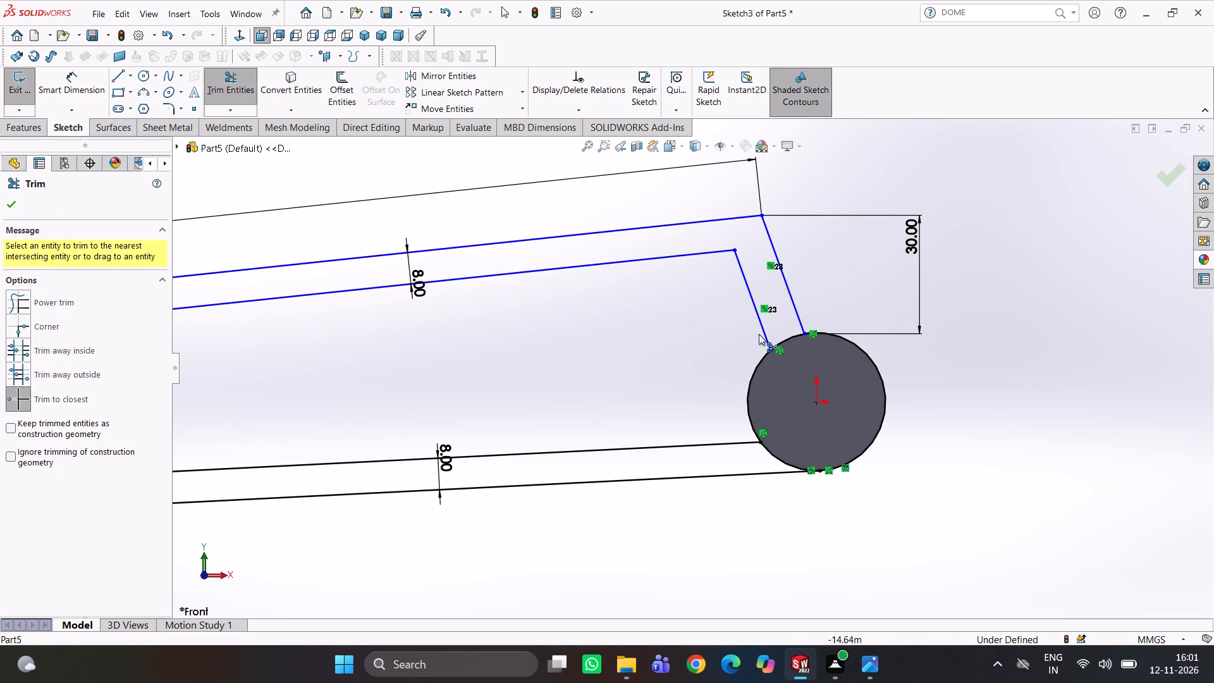
left_click(845, 340)
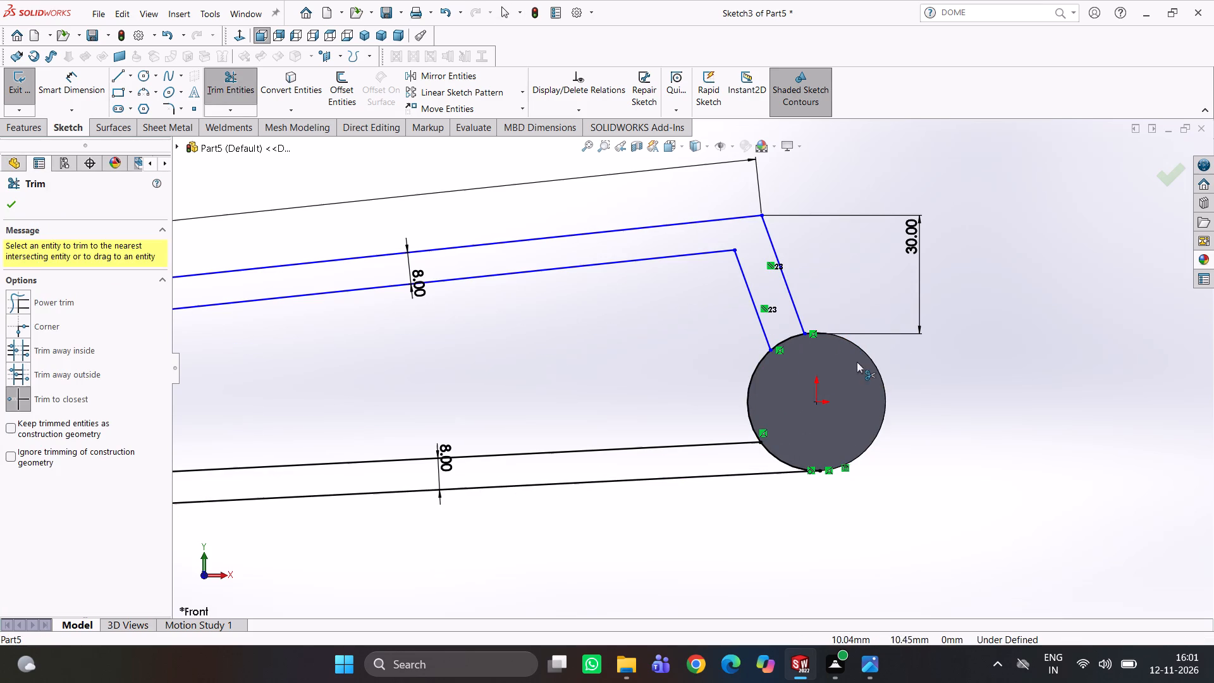
left_click(754, 379)
scroll(706, 397, "up", 3)
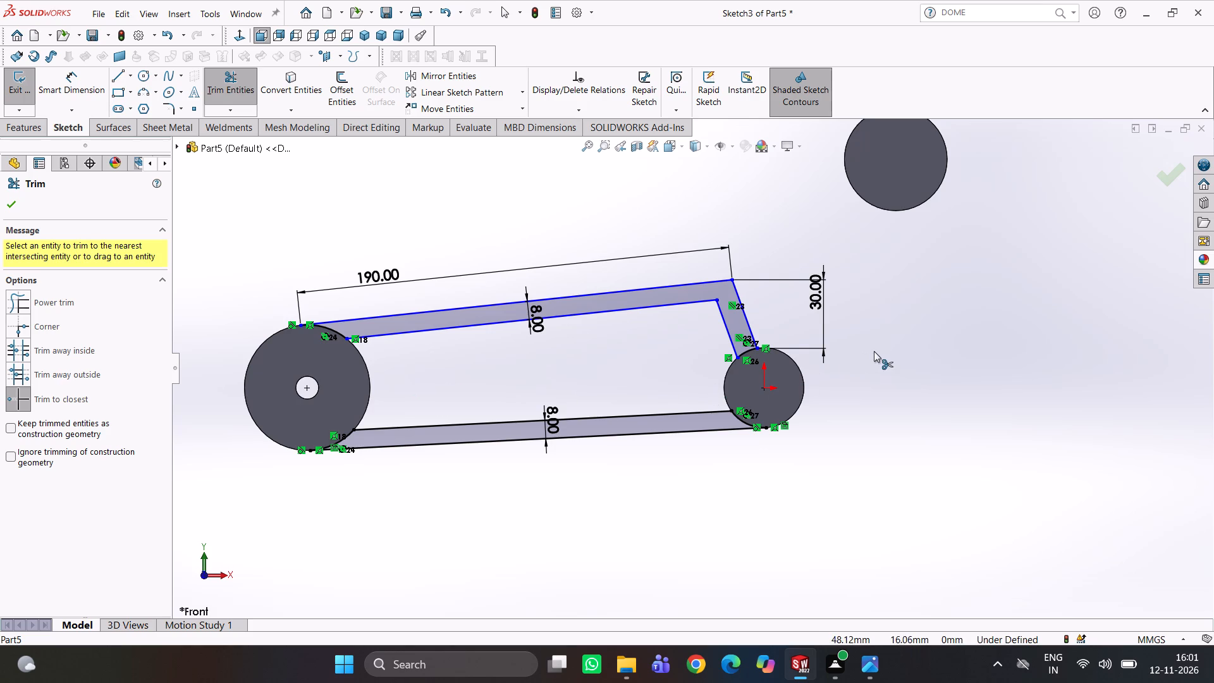
key("Escape")
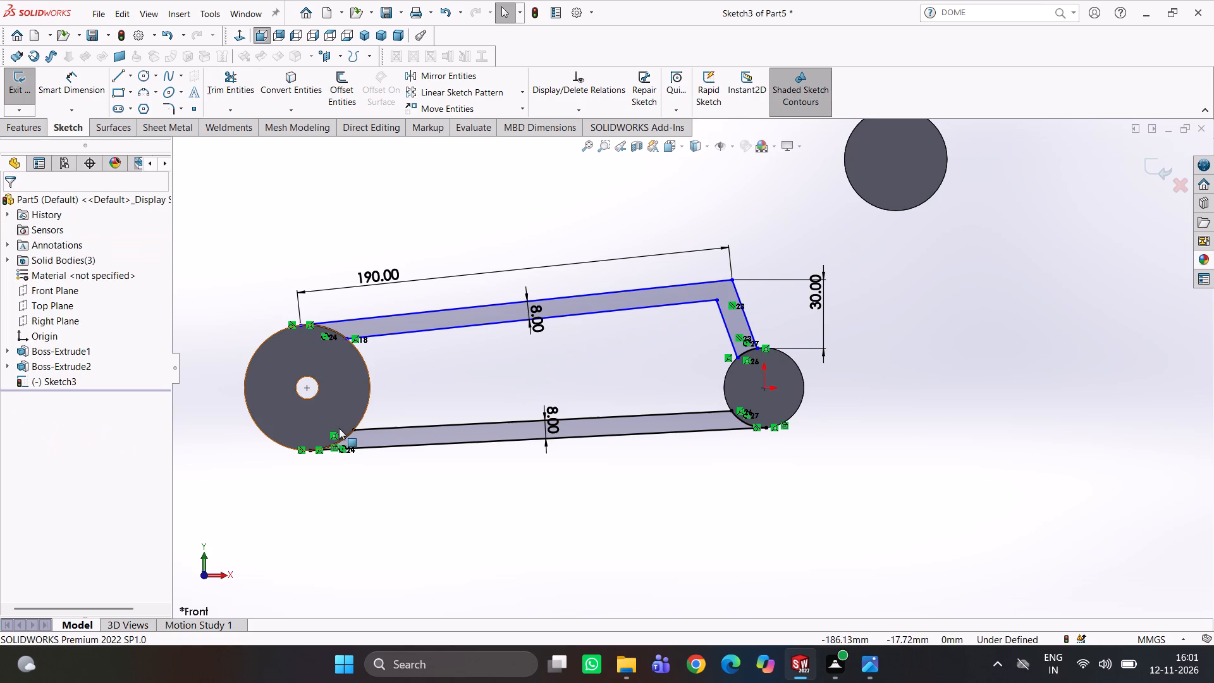
Add a parallel relation between the upper arm strip's outer line and its inner offset line.
left_click(488, 325)
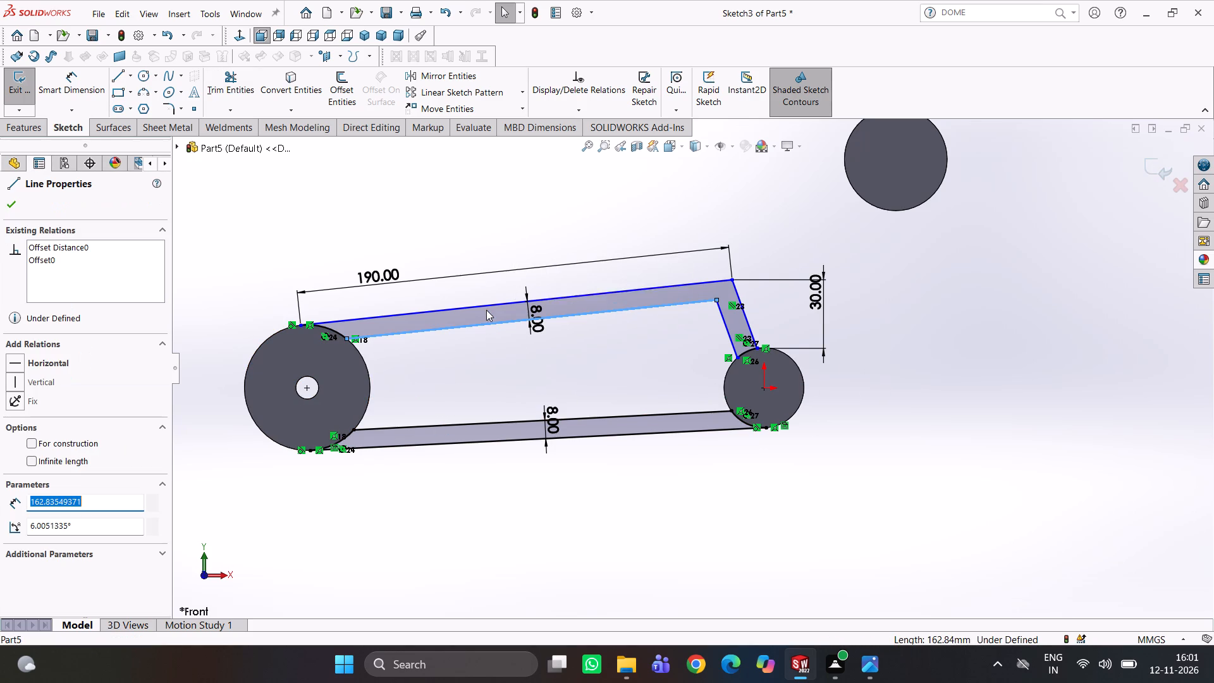
left_click(486, 305, "ctrl")
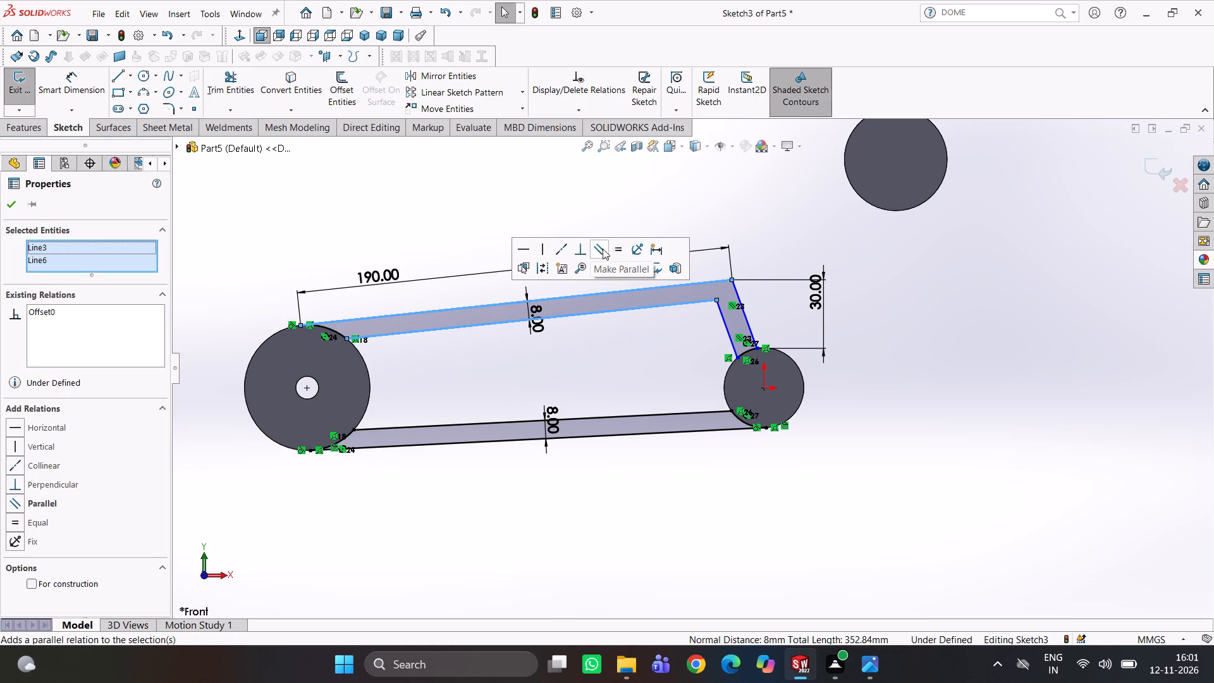
left_click(603, 249)
left_click(587, 354)
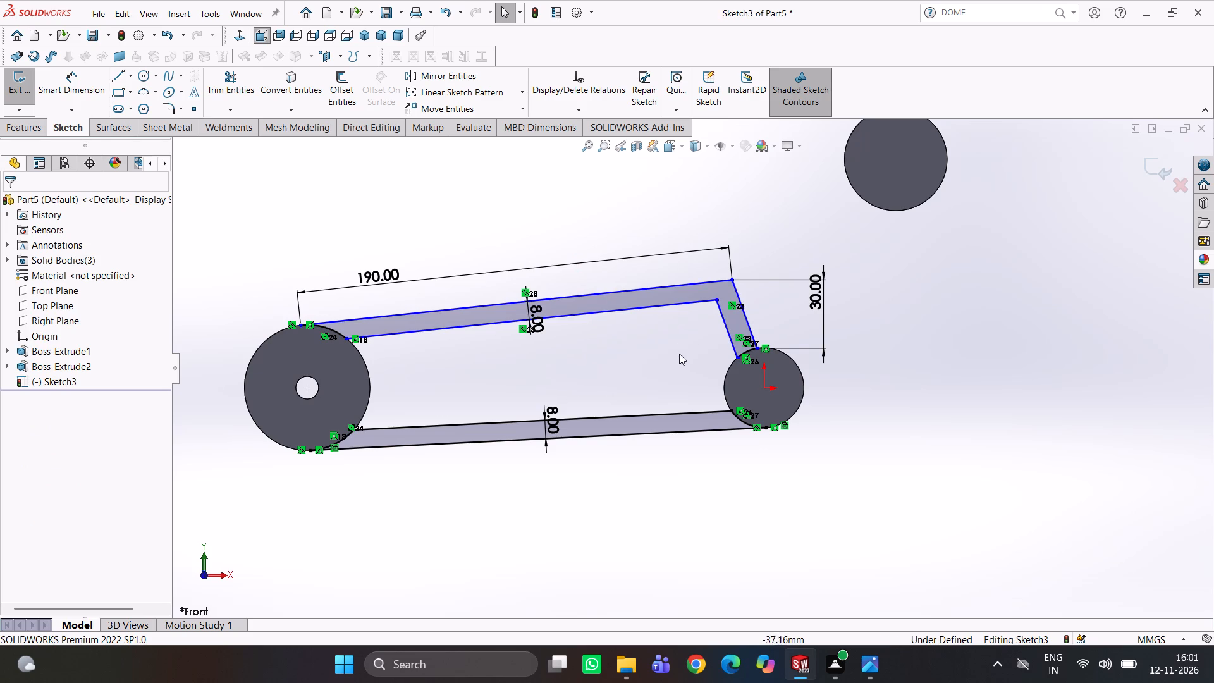
Dimension the distance between the two short slanted lines above the 35 mm boss as 8 mm.
right_click_drag(679, 354, 676, 317)
right_click_drag(694, 366, 658, 211)
left_click(727, 328)
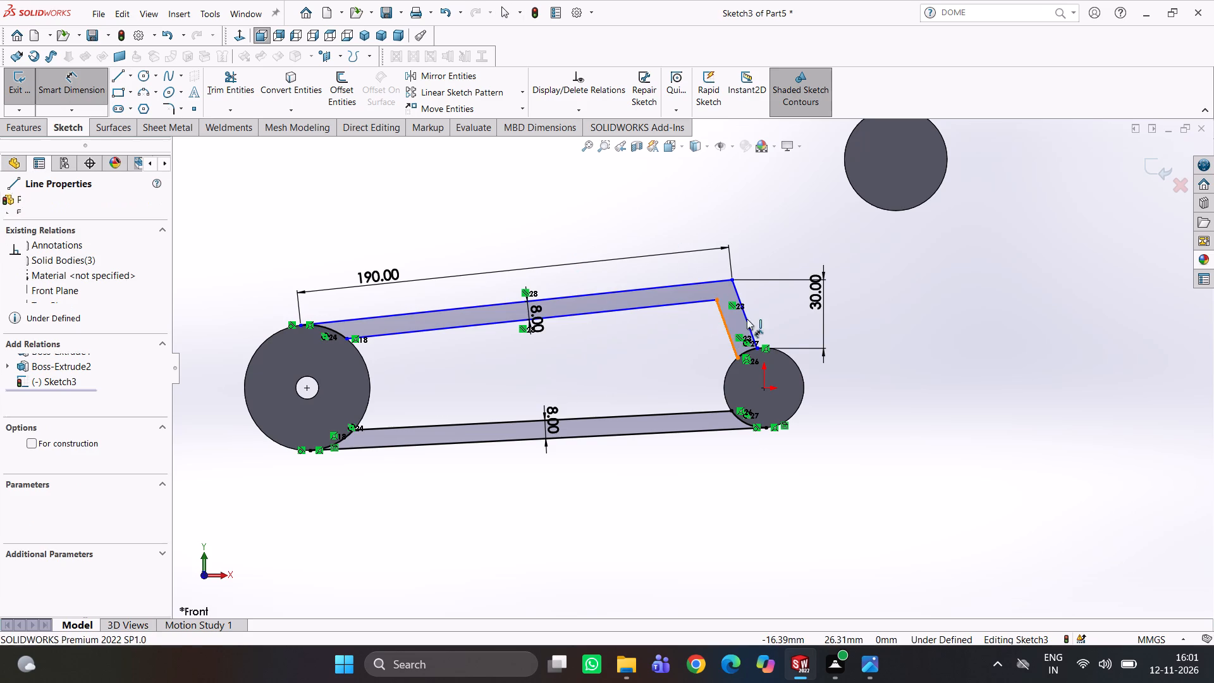
left_click(747, 319)
left_click(731, 326)
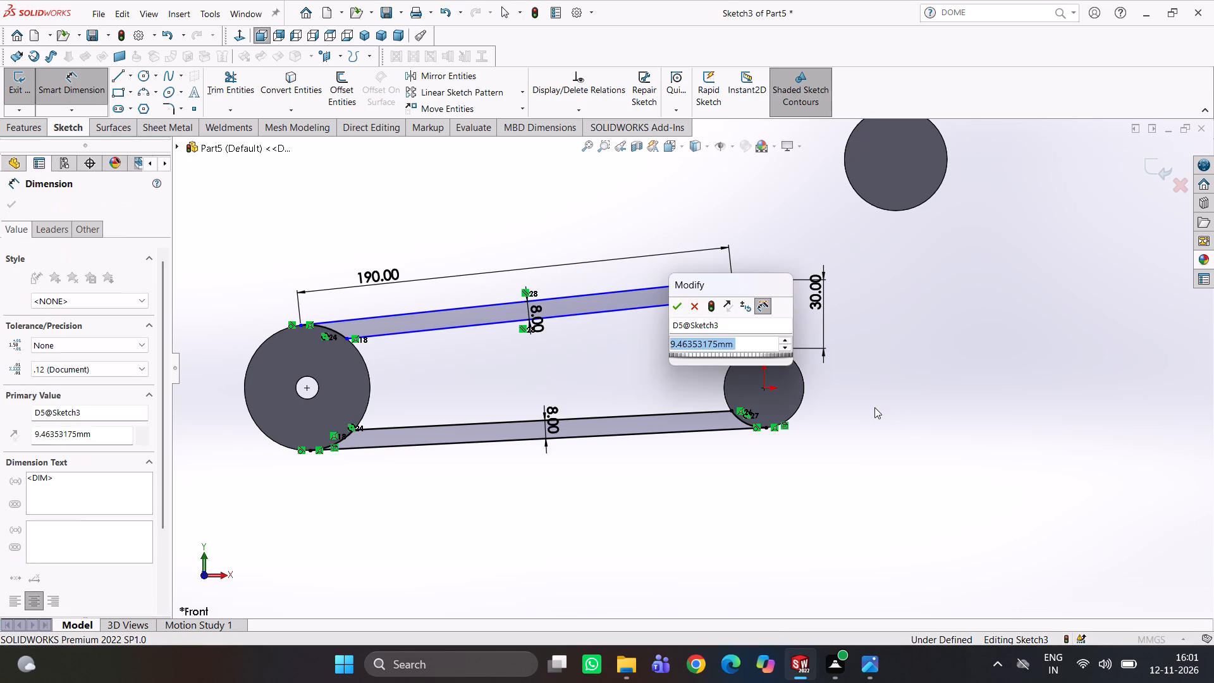
key("8")
key("Return")
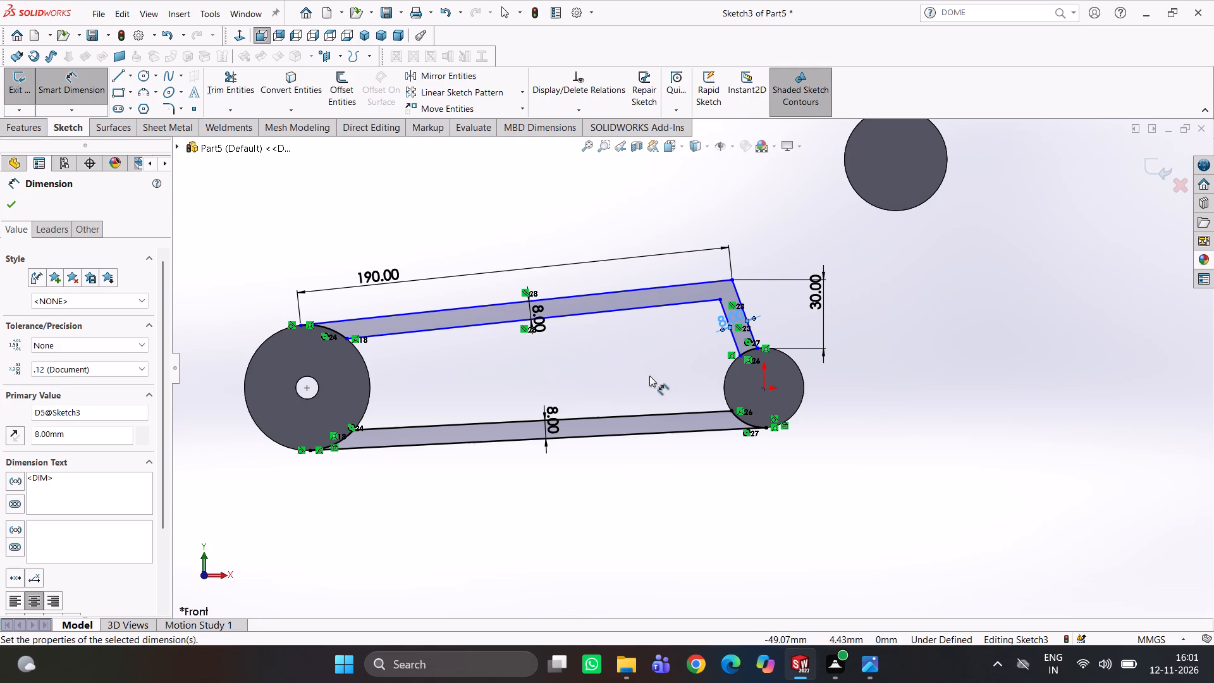
left_click(649, 376)
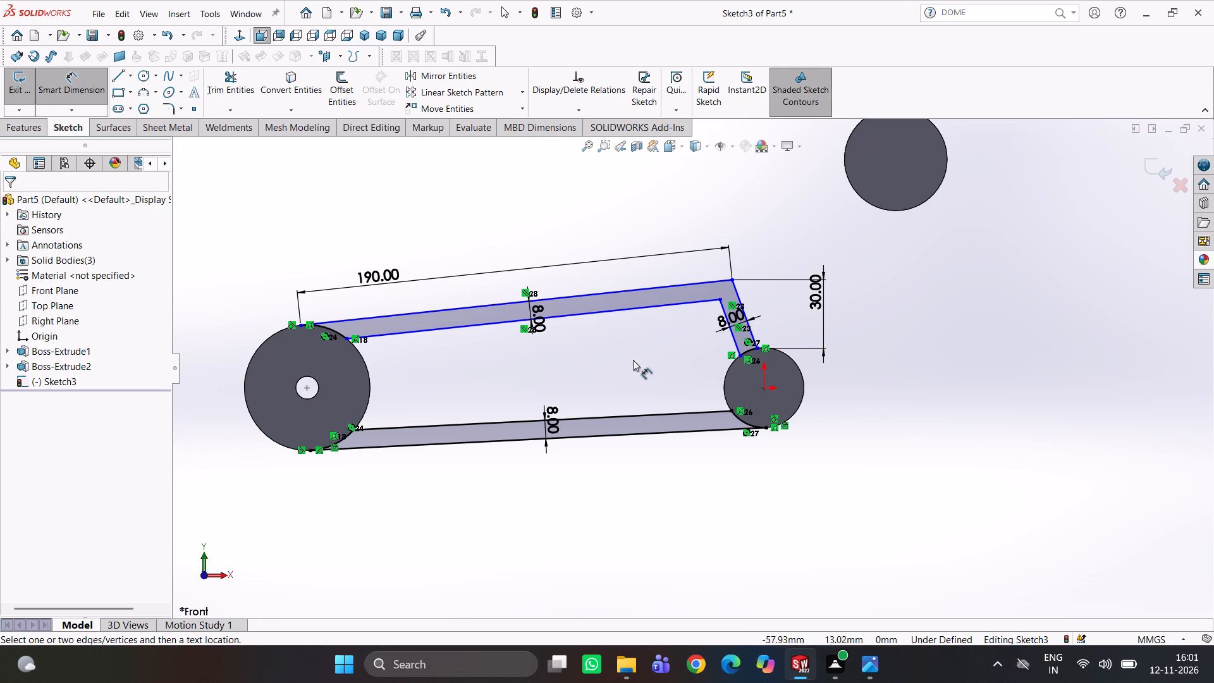
Examine the lower arm sketch and its connections to the two bosses from several angles.
middle_click_drag(828, 351, 876, 424)
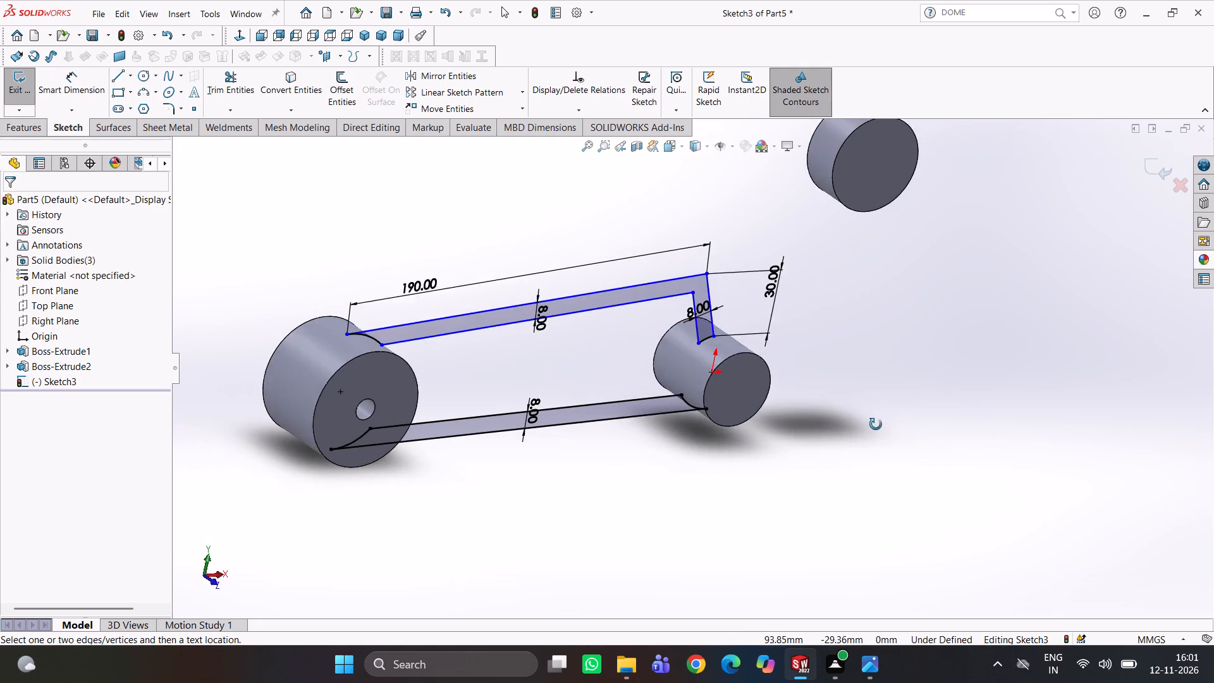
middle_click_drag(876, 424, 806, 372)
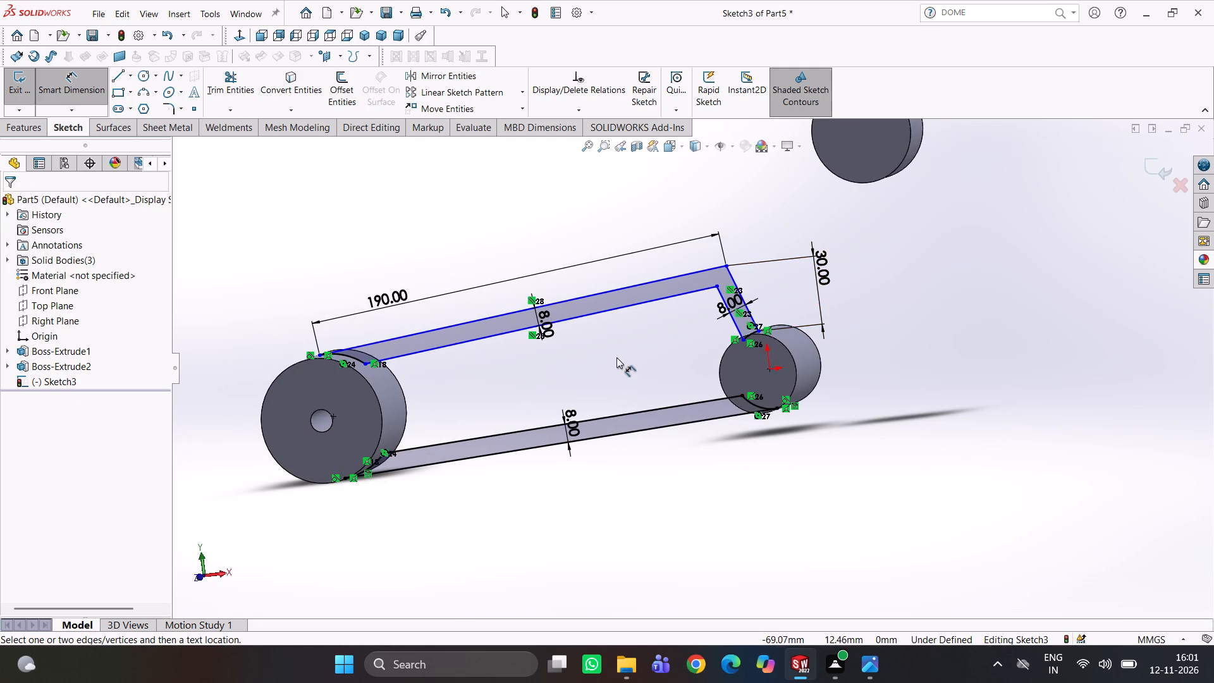
middle_click_drag(616, 357, 642, 316)
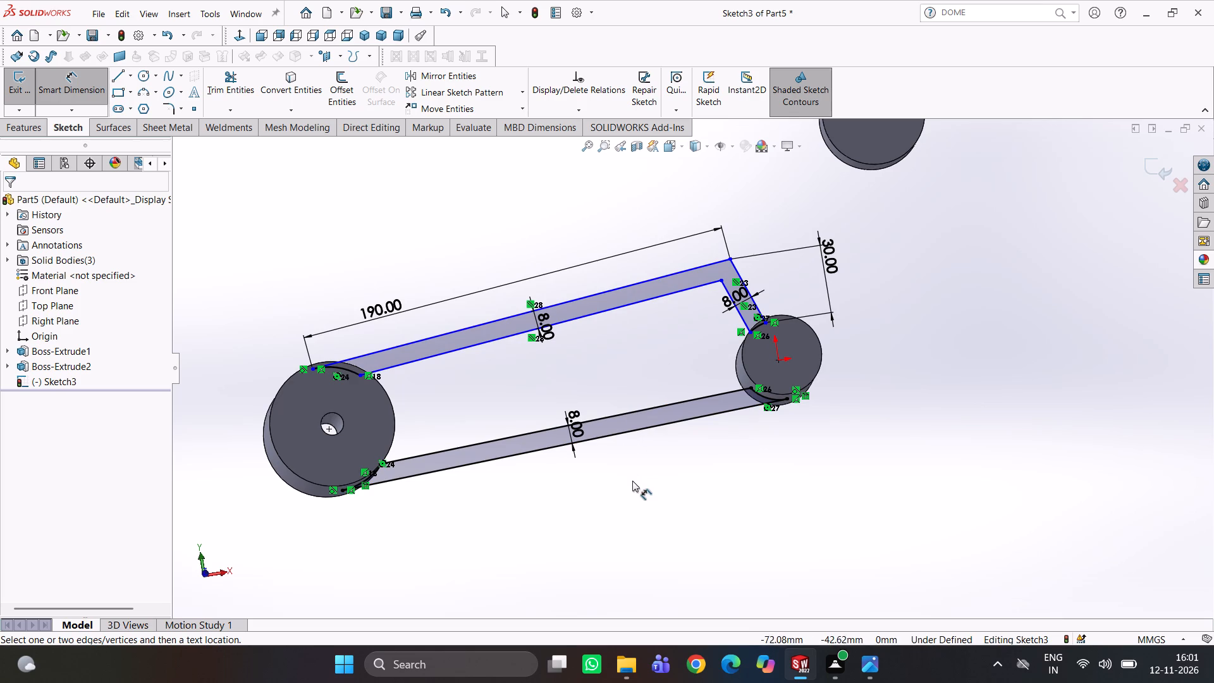
scroll(637, 352, "up", 2)
middle_click_drag(640, 352, 635, 387)
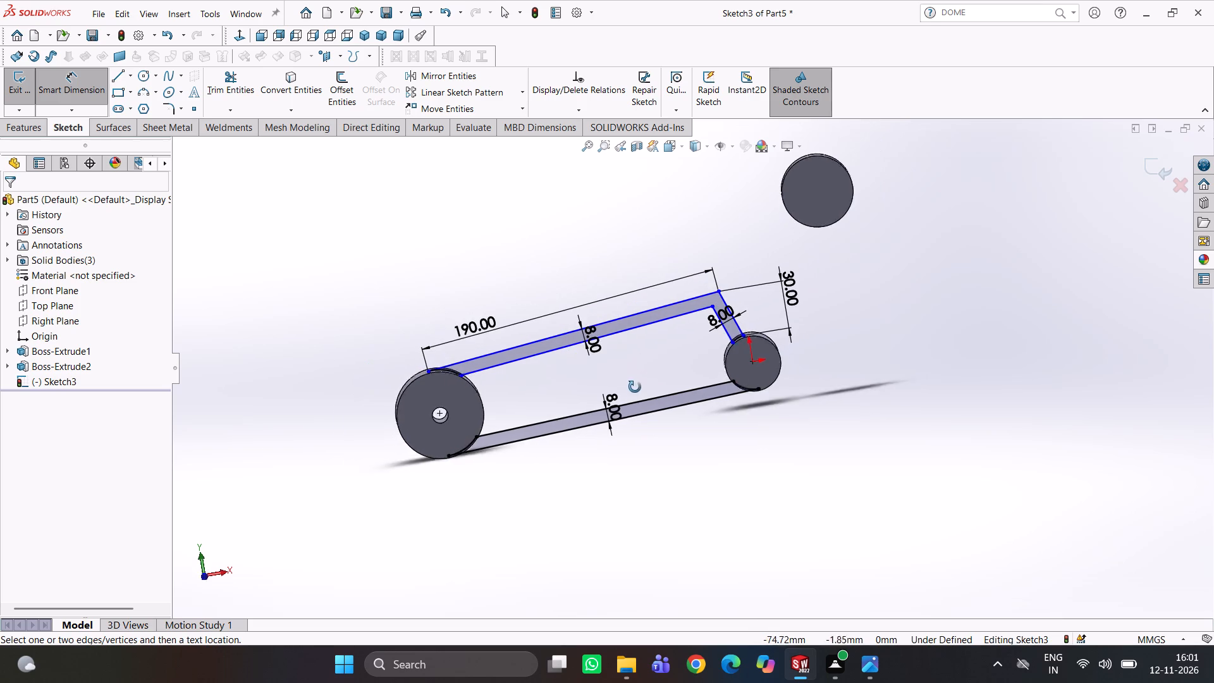
middle_click_drag(635, 387, 634, 402)
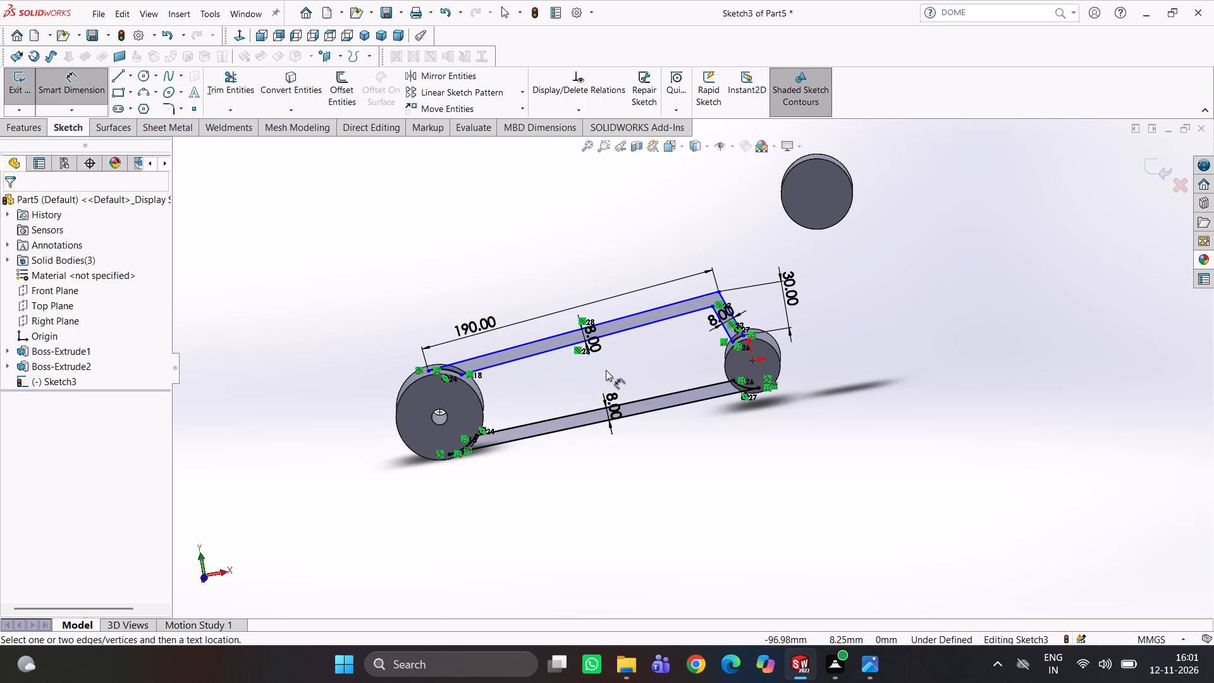
scroll(727, 340, "down", 3)
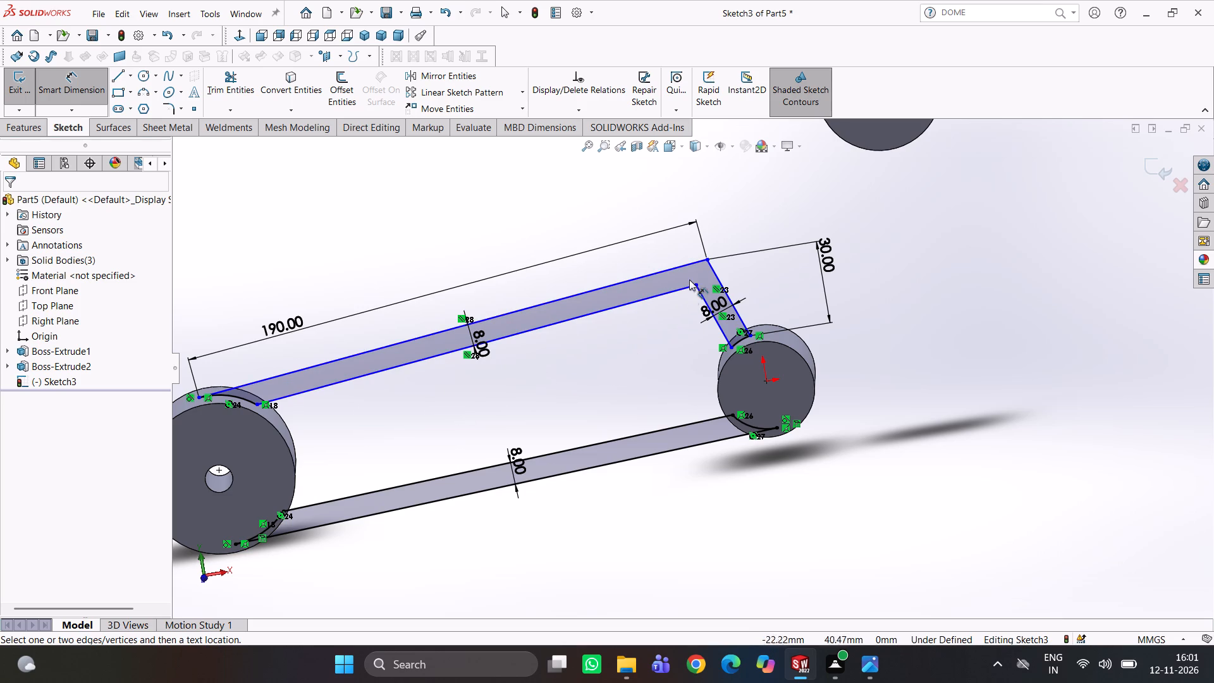
scroll(649, 365, "up", 1)
left_click(622, 364)
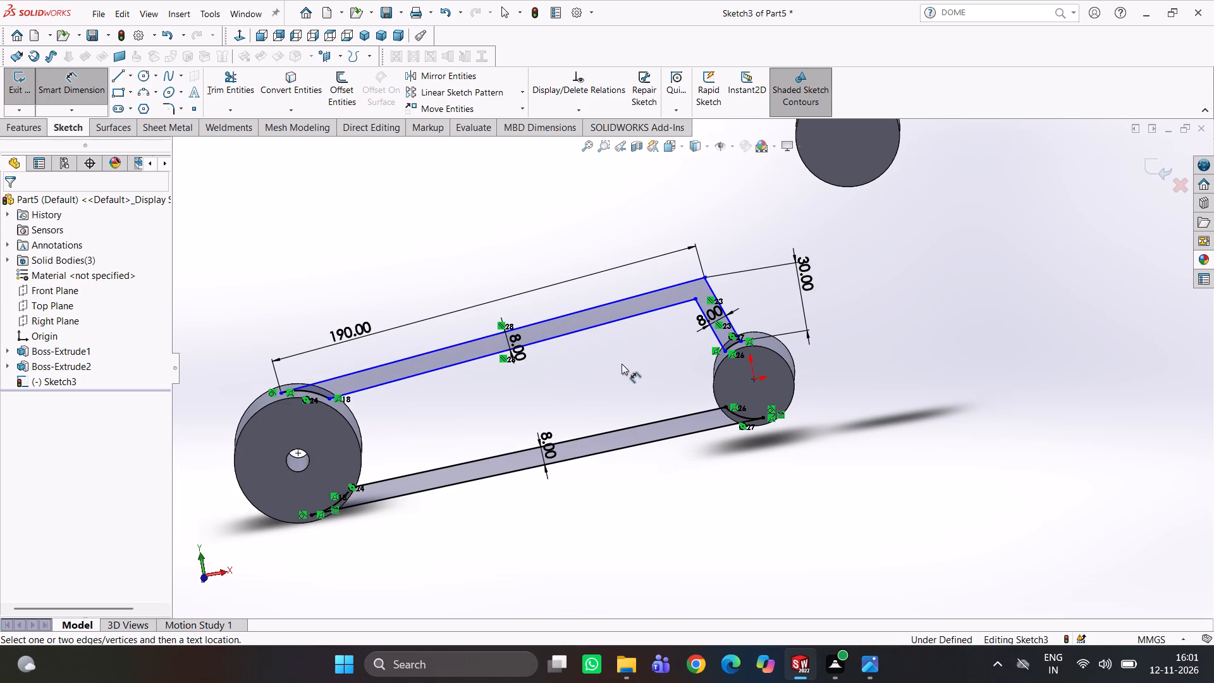
Dimension the vertical distance between the two endpoints of the upper strip's 190 mm outer line and set it to 20 mm.
right_click_drag(644, 369, 641, 300)
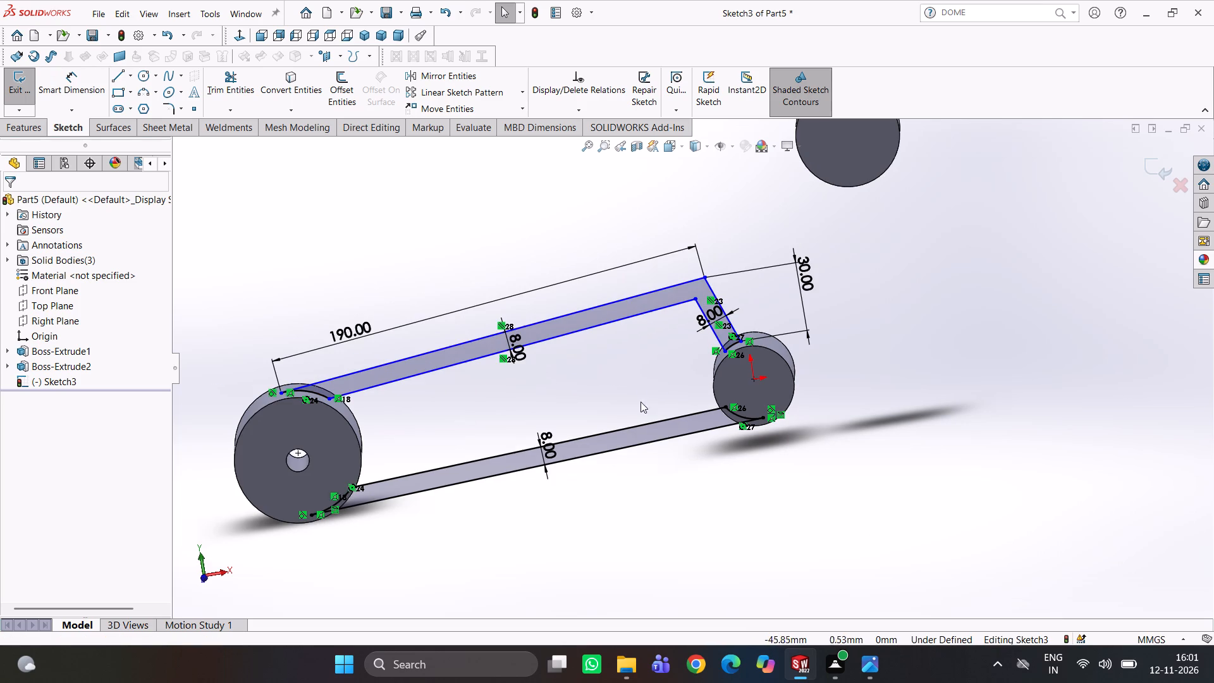
right_click_drag(640, 409, 626, 278)
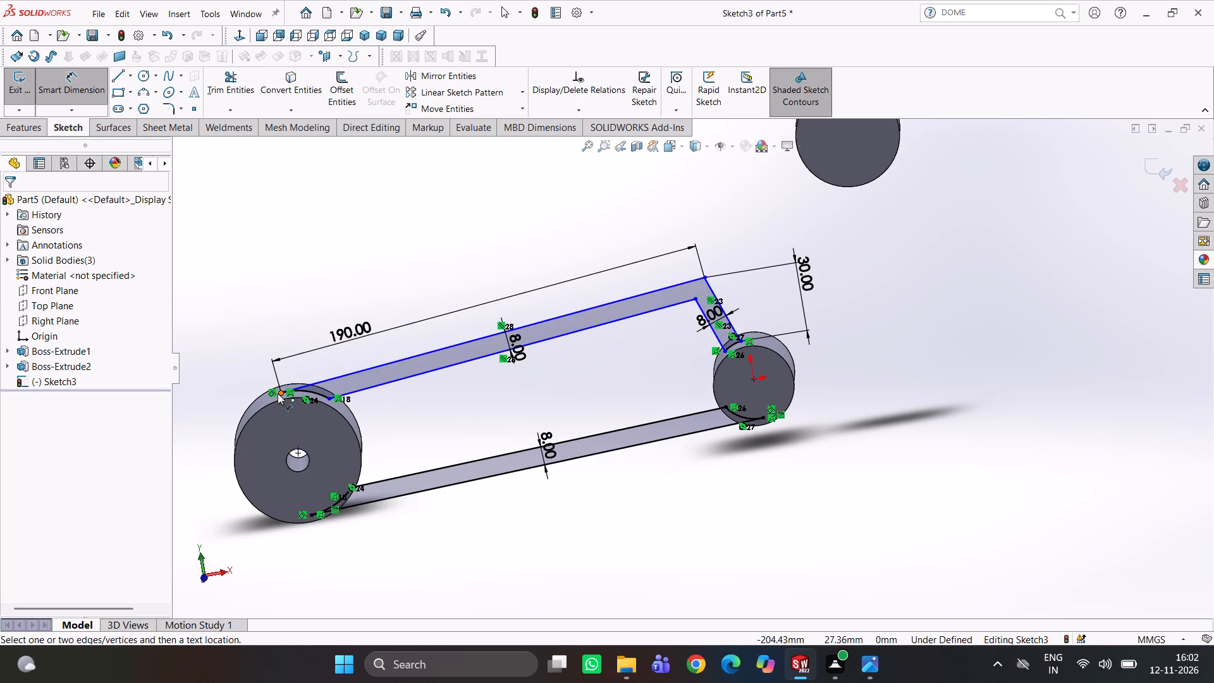
left_click(278, 393)
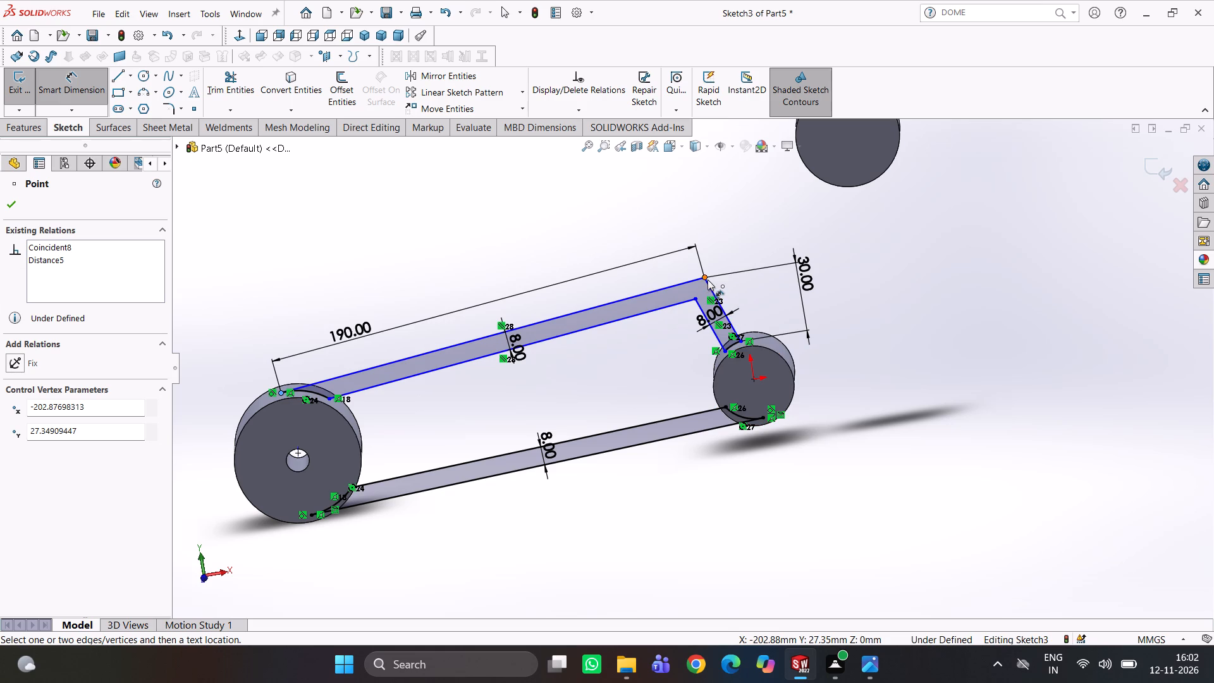
left_click(708, 279)
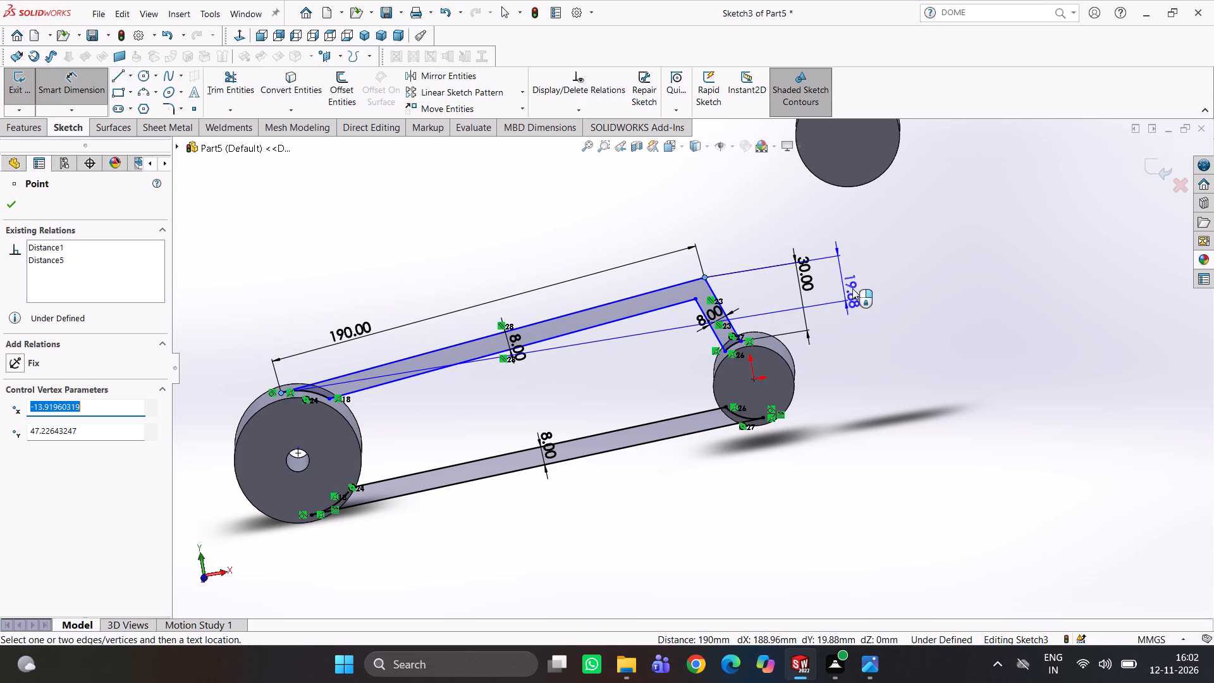
left_click(855, 291)
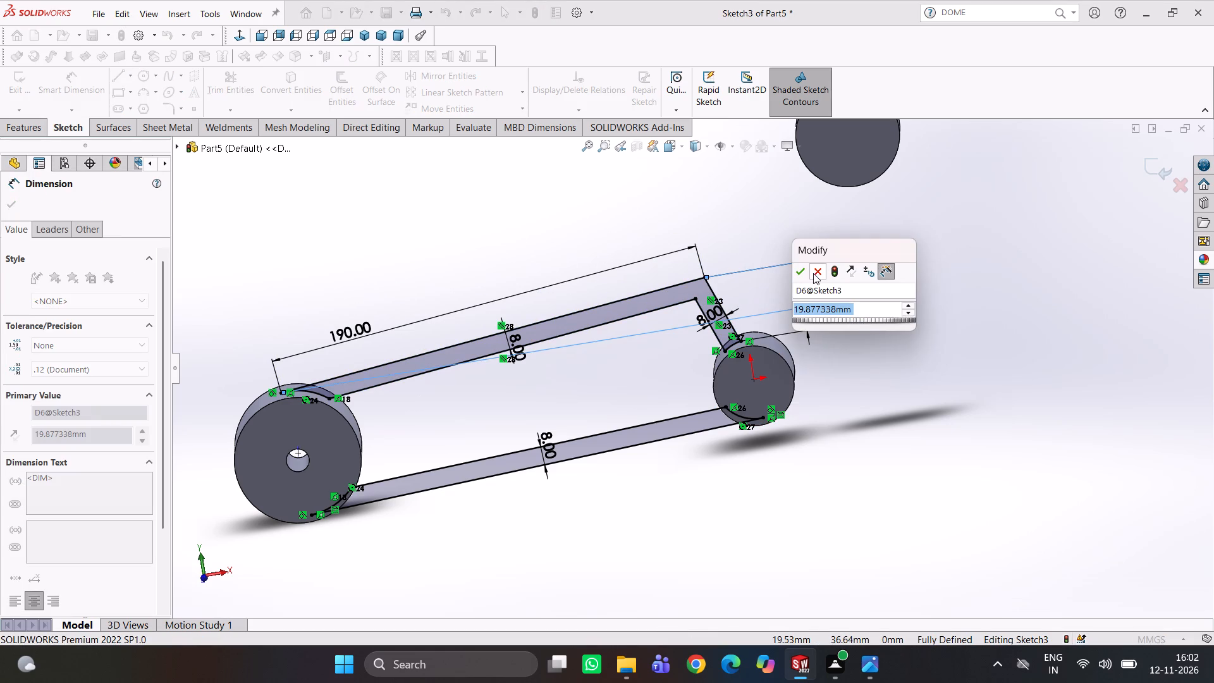
left_click(794, 271)
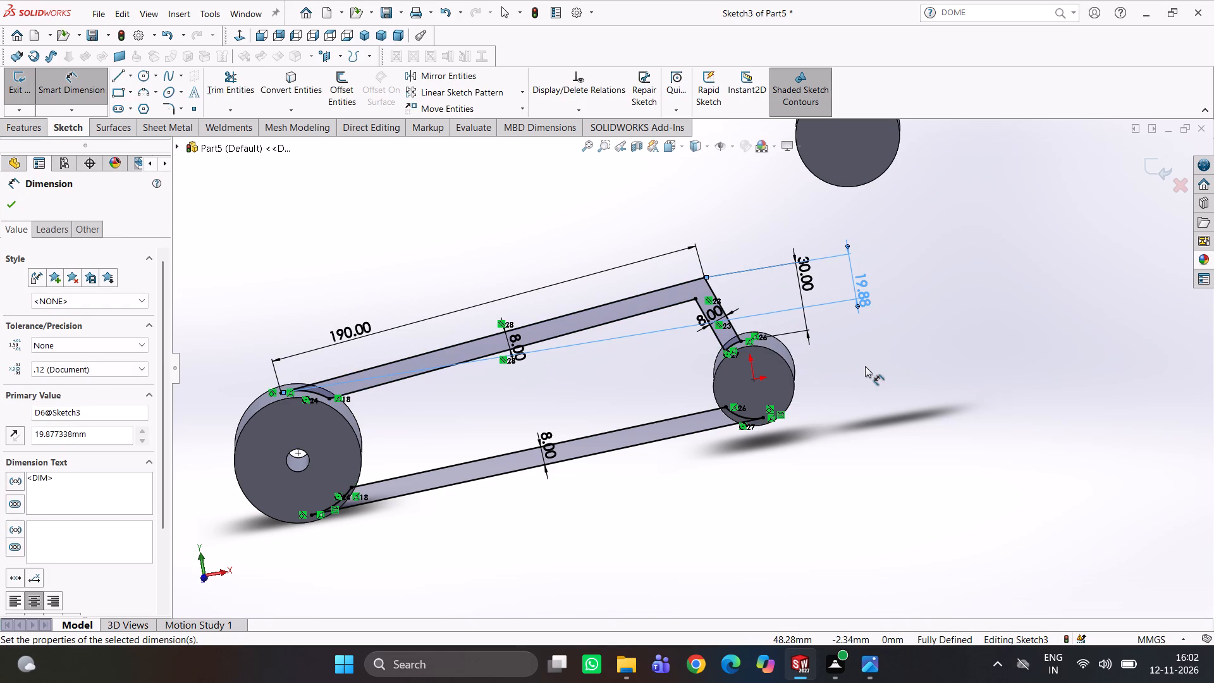
left_click(865, 367)
double_click(862, 298)
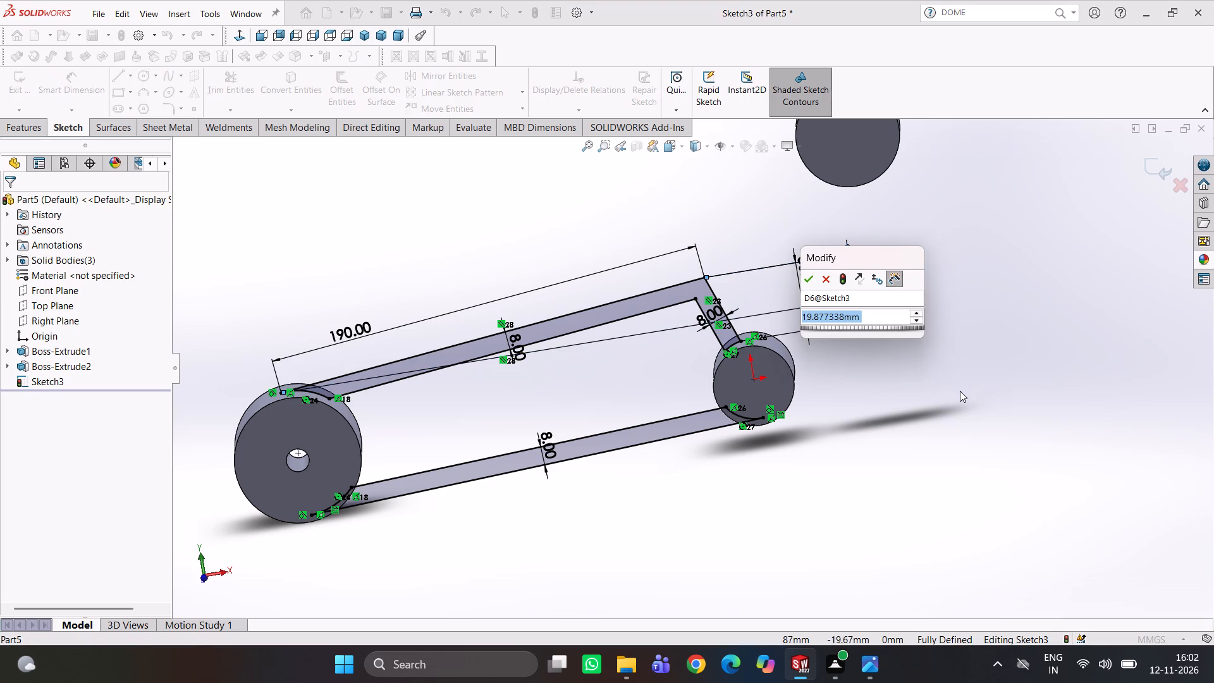
type("20")
key("Return")
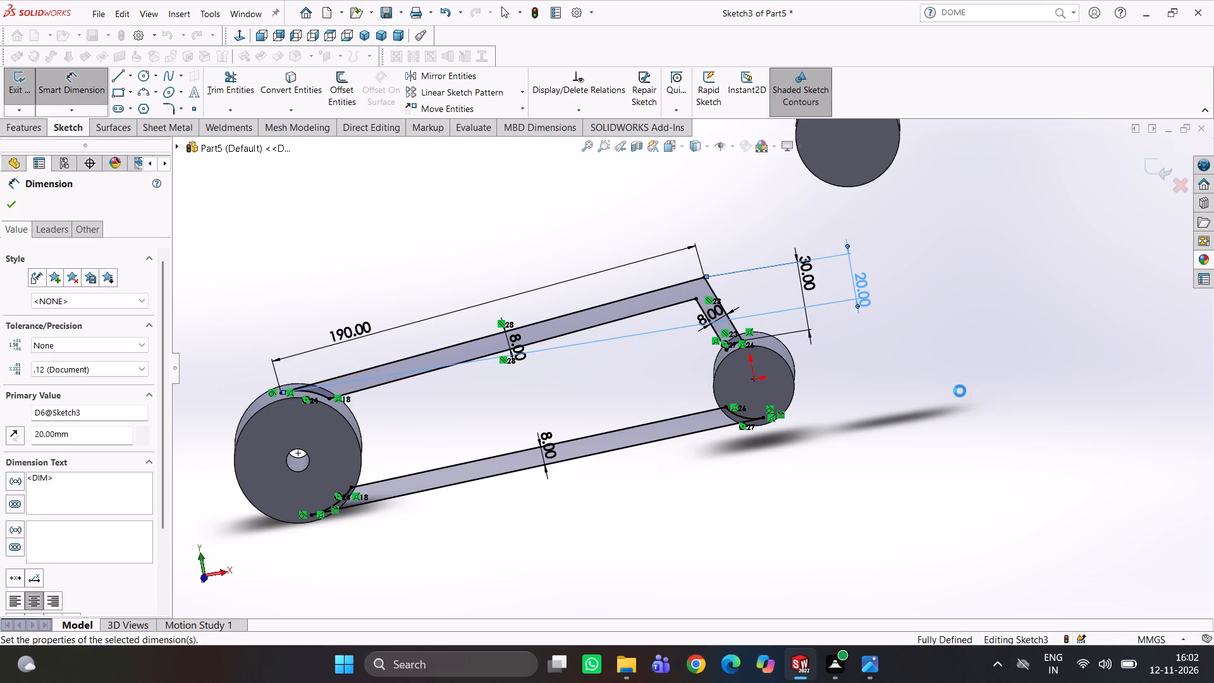
left_click(941, 392)
Extrude the lower arm sketch 25 mm from the mid plane with merged result, after checking the reference drawing in Photos.
scroll(705, 400, "up", 3)
middle_click_drag(735, 390, 763, 313)
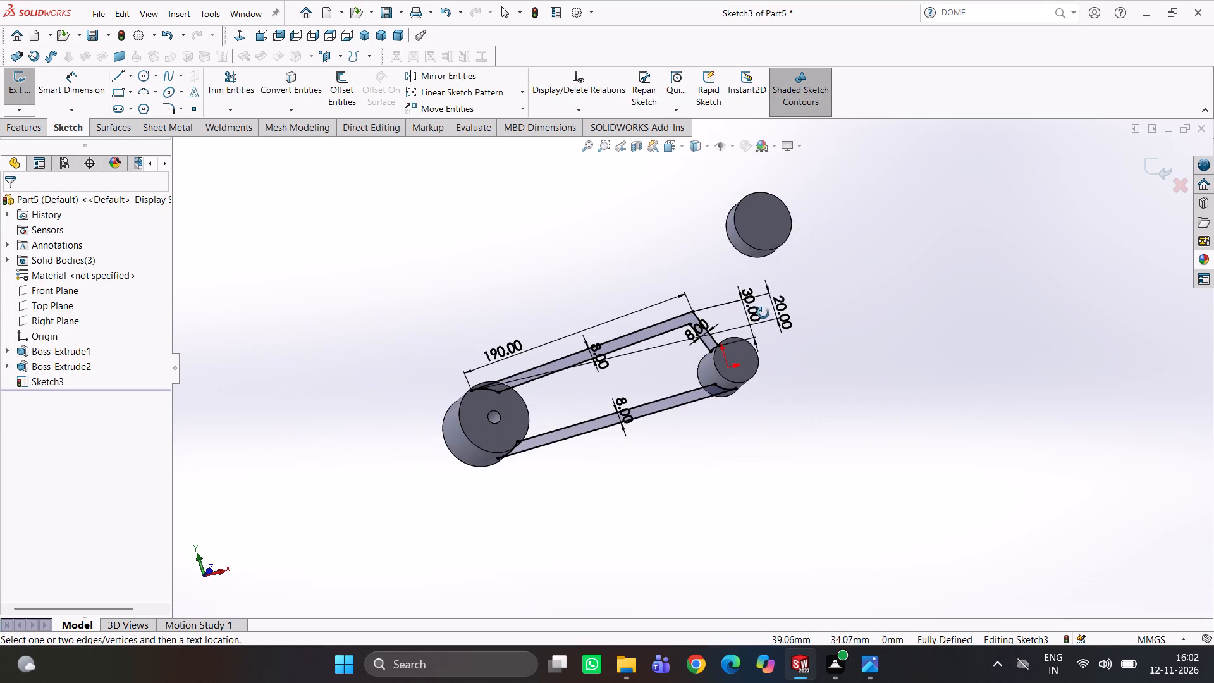
middle_click_drag(763, 313, 764, 314)
left_click(26, 124)
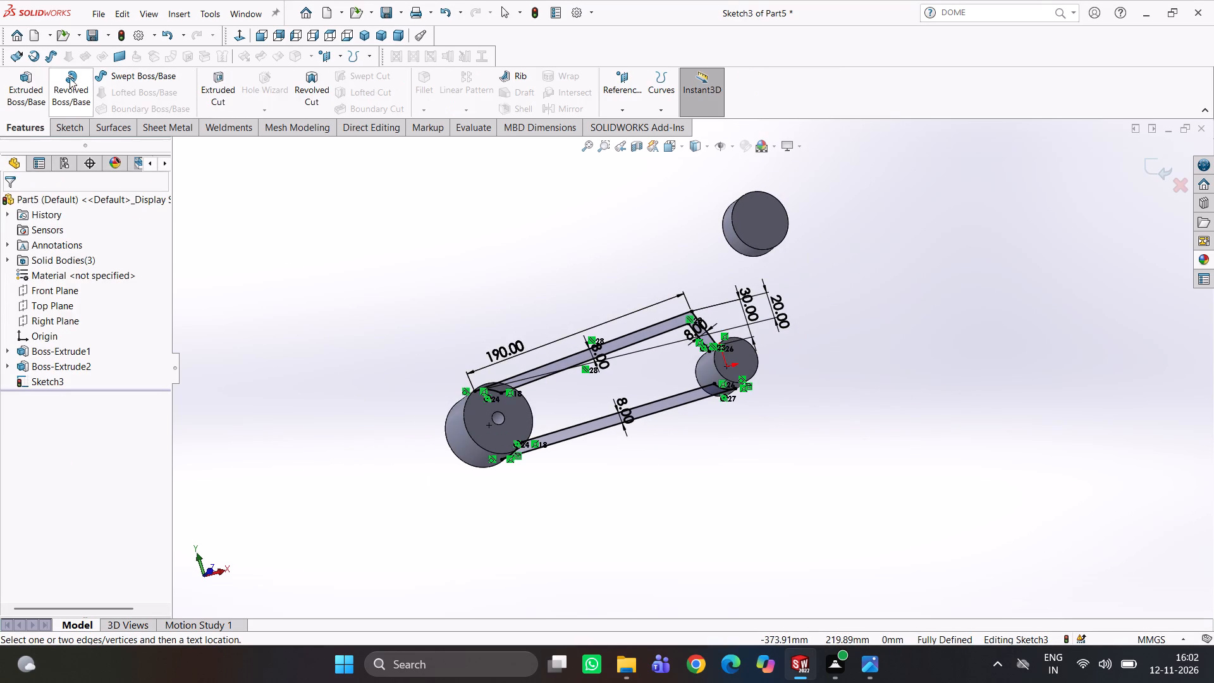
left_click(16, 82)
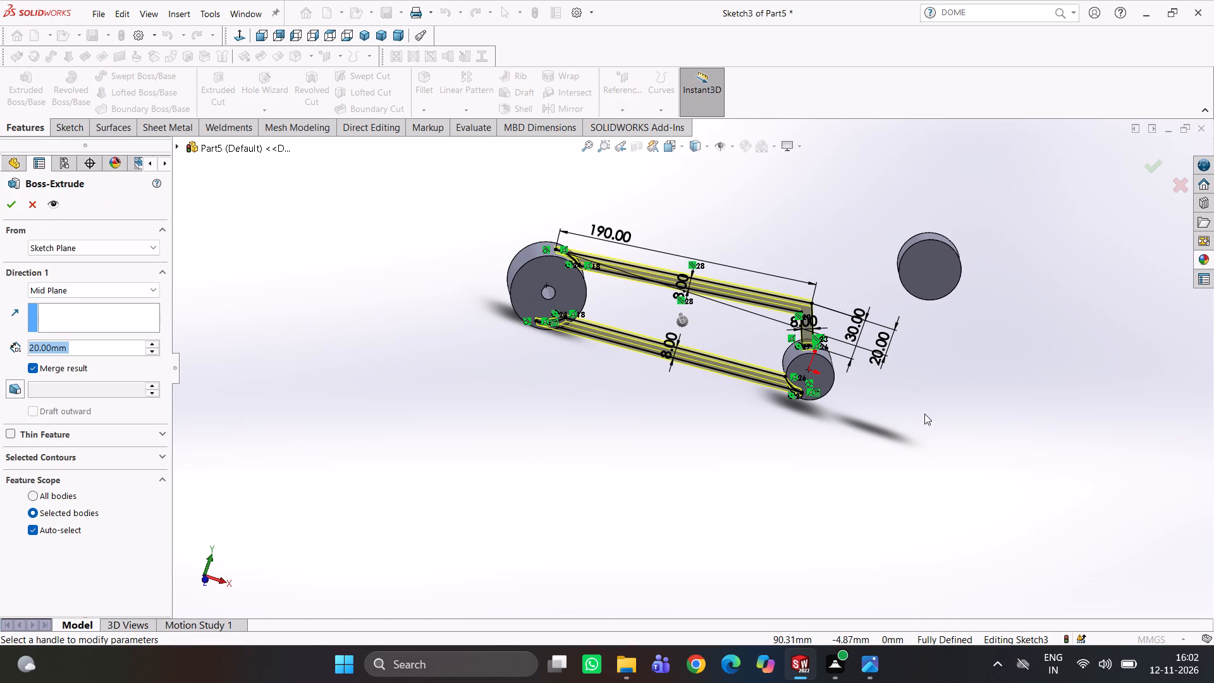
left_click(866, 668)
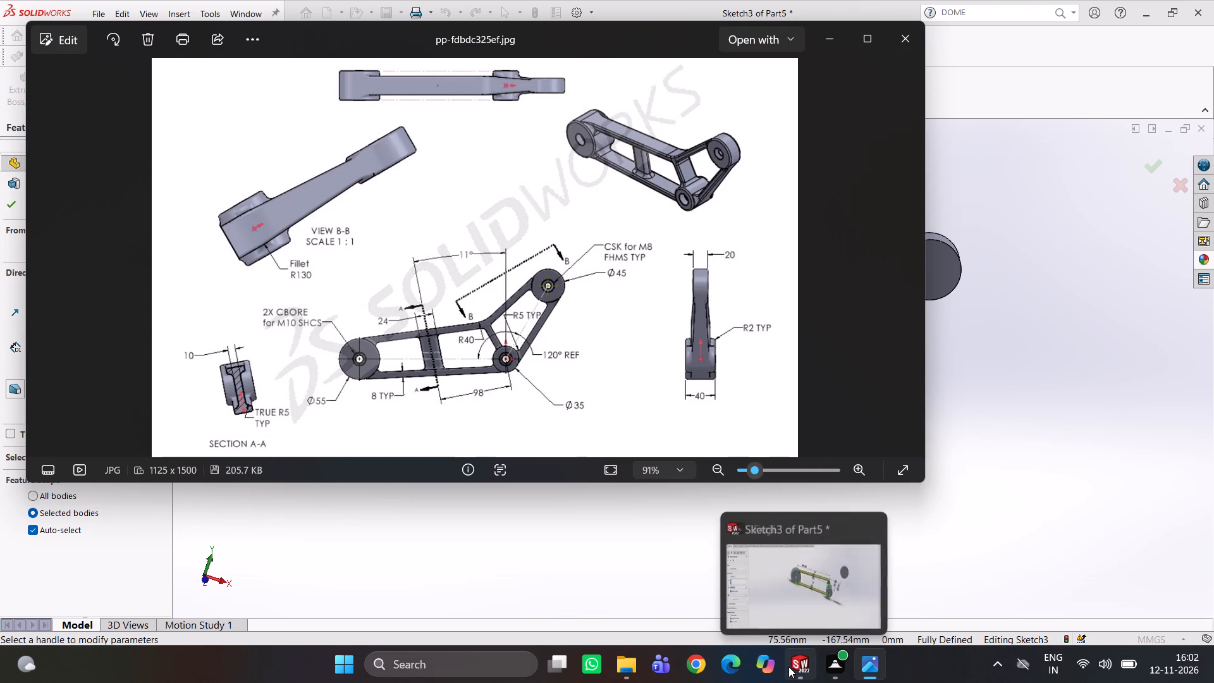
left_click(941, 566)
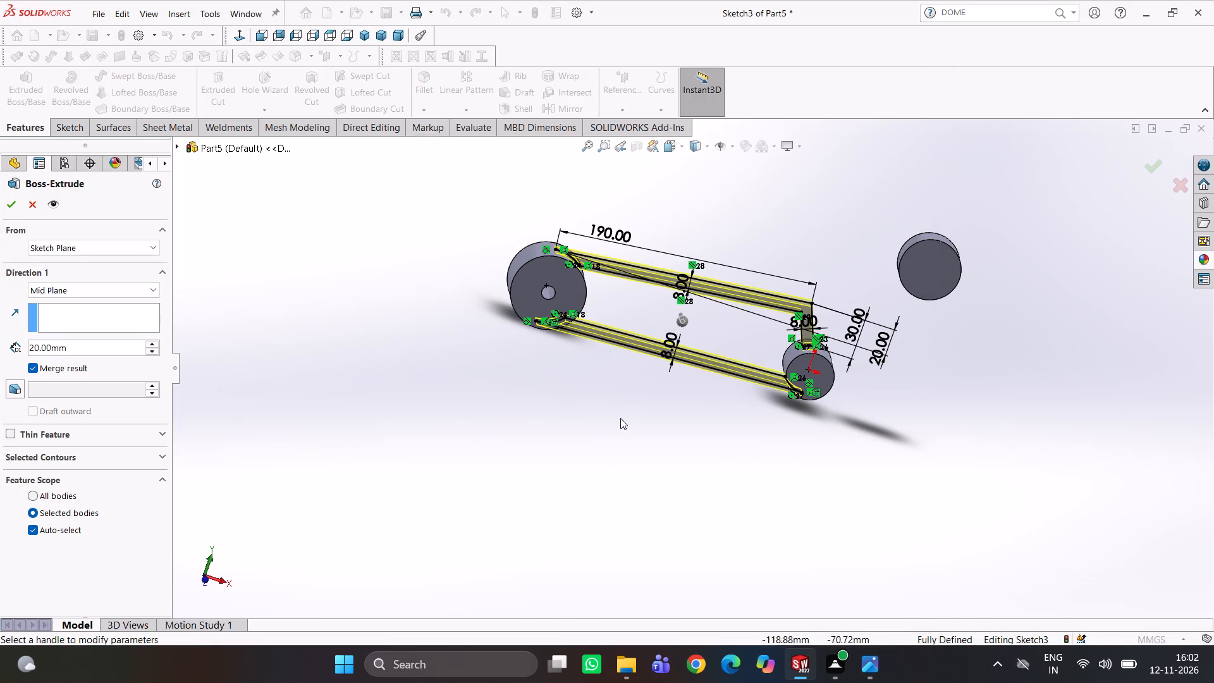
left_click_drag(99, 342, 30, 357)
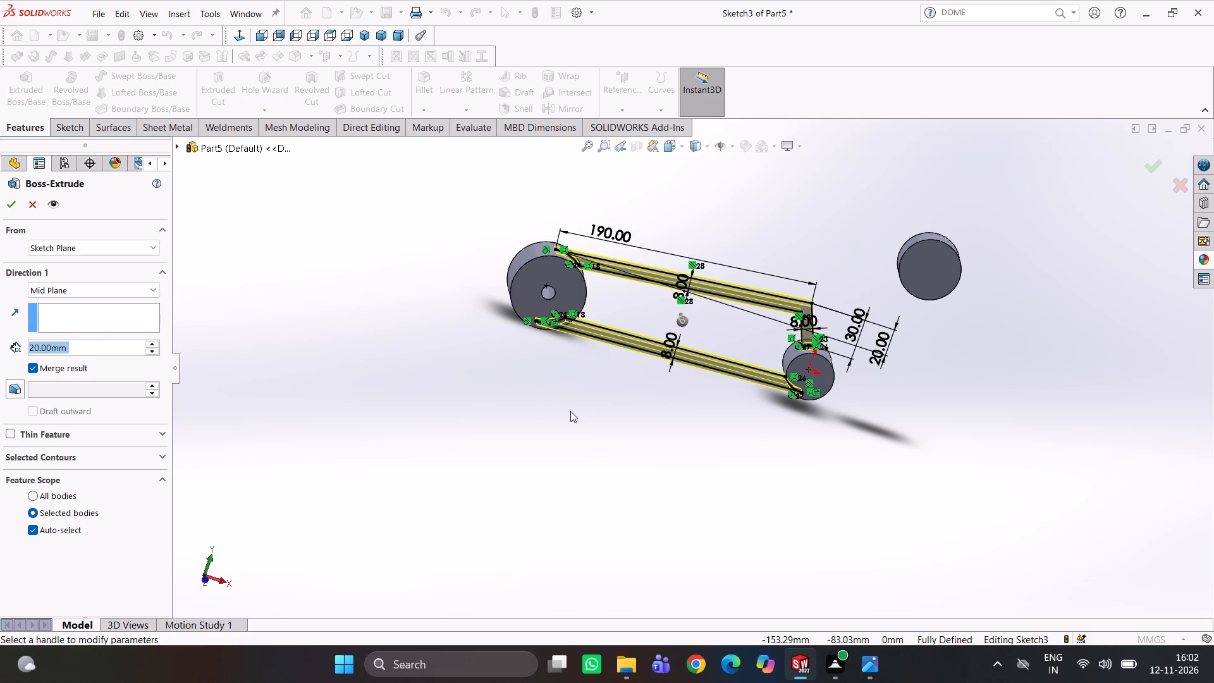
type("40")
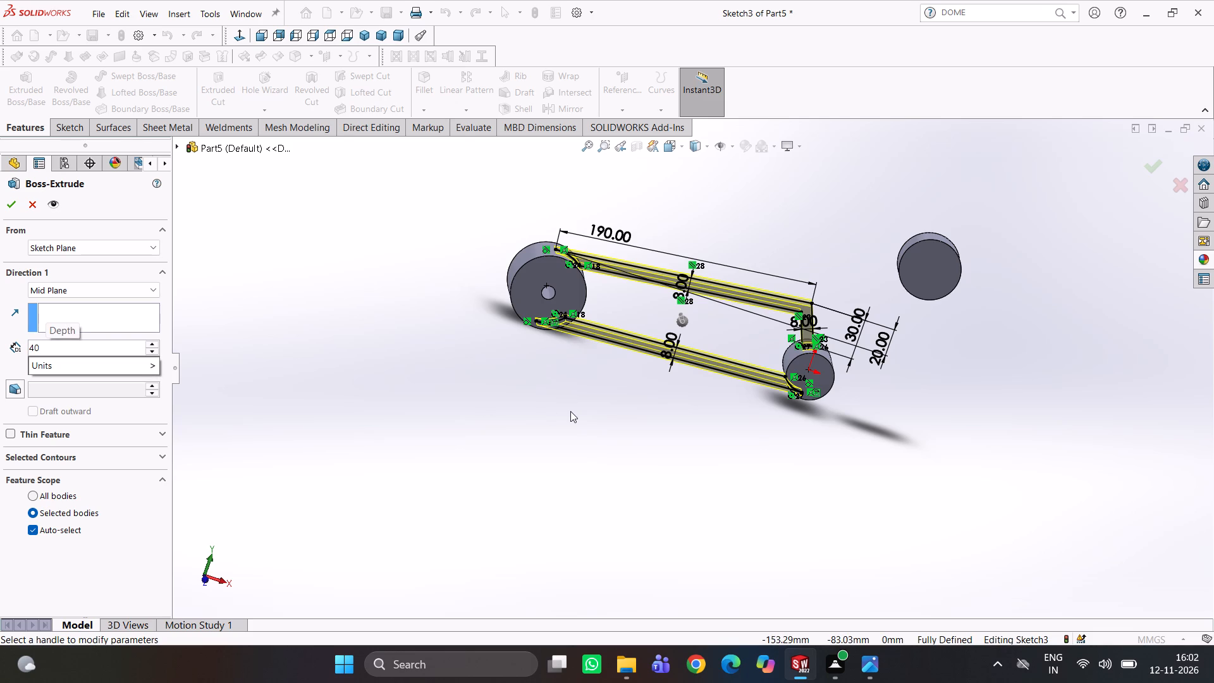
key("BackSpace")
key("BackSpace")
type("25")
key("Return")
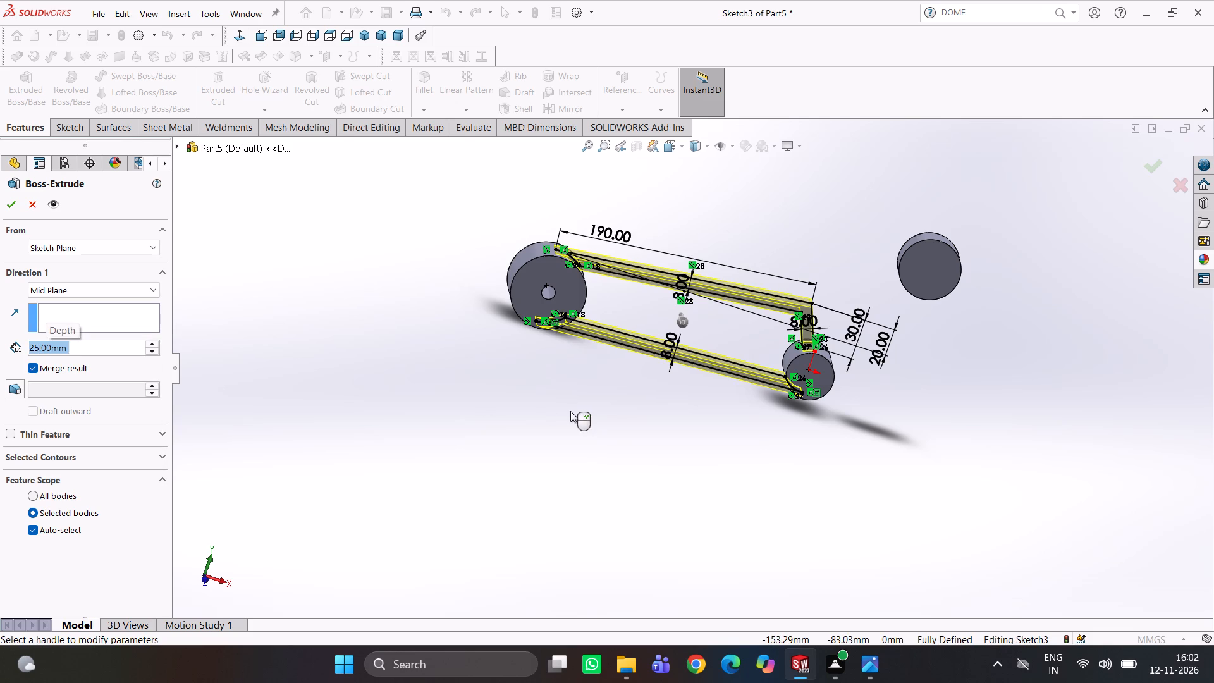
left_click(18, 209)
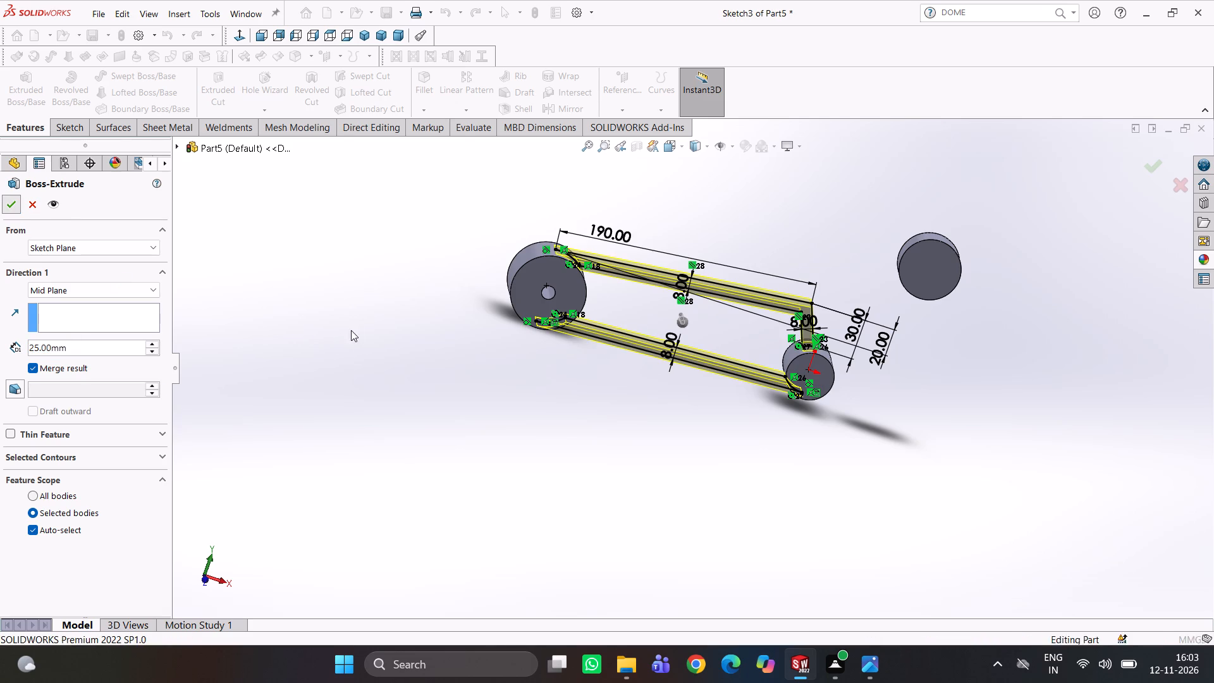
Examine the extruded arm strips where they meet the bosses and bring up the reference drawing in Photos for comparison.
middle_click_drag(357, 338, 353, 337)
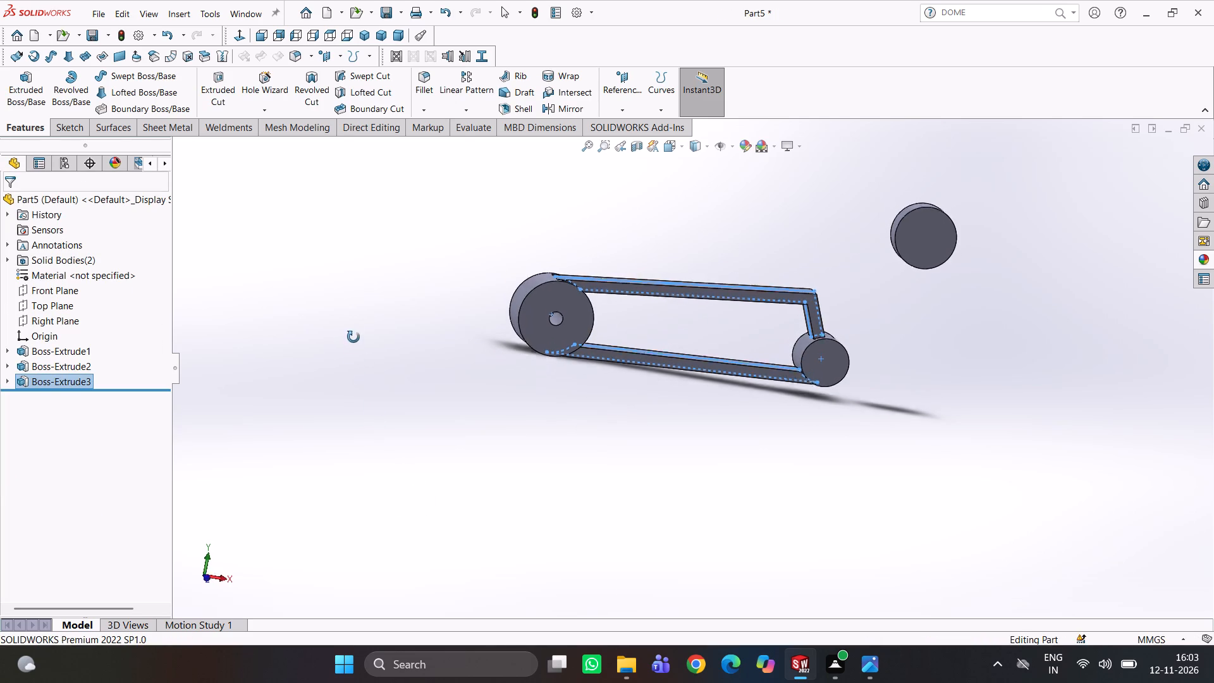
middle_click_drag(353, 337, 353, 333)
middle_click_drag(632, 411, 669, 506)
scroll(722, 436, "down", 3)
middle_click_drag(708, 438, 606, 418)
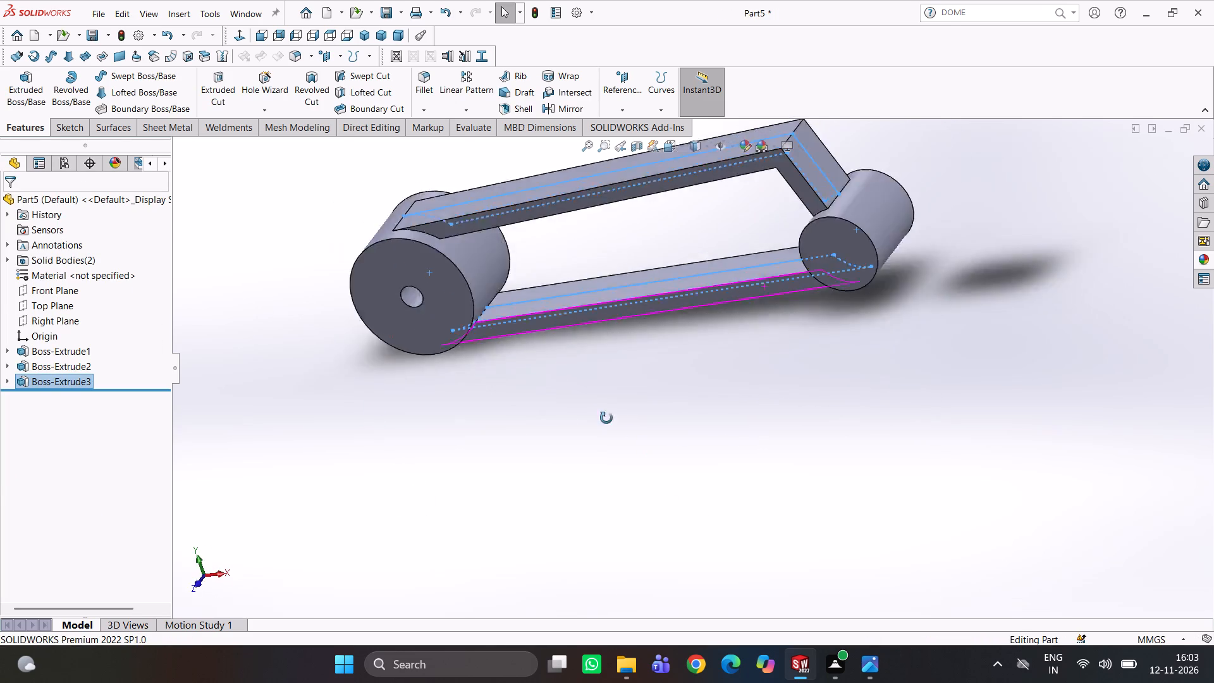
middle_click_drag(606, 418, 586, 341)
scroll(626, 318, "down", 1)
middle_click_drag(649, 329, 673, 324)
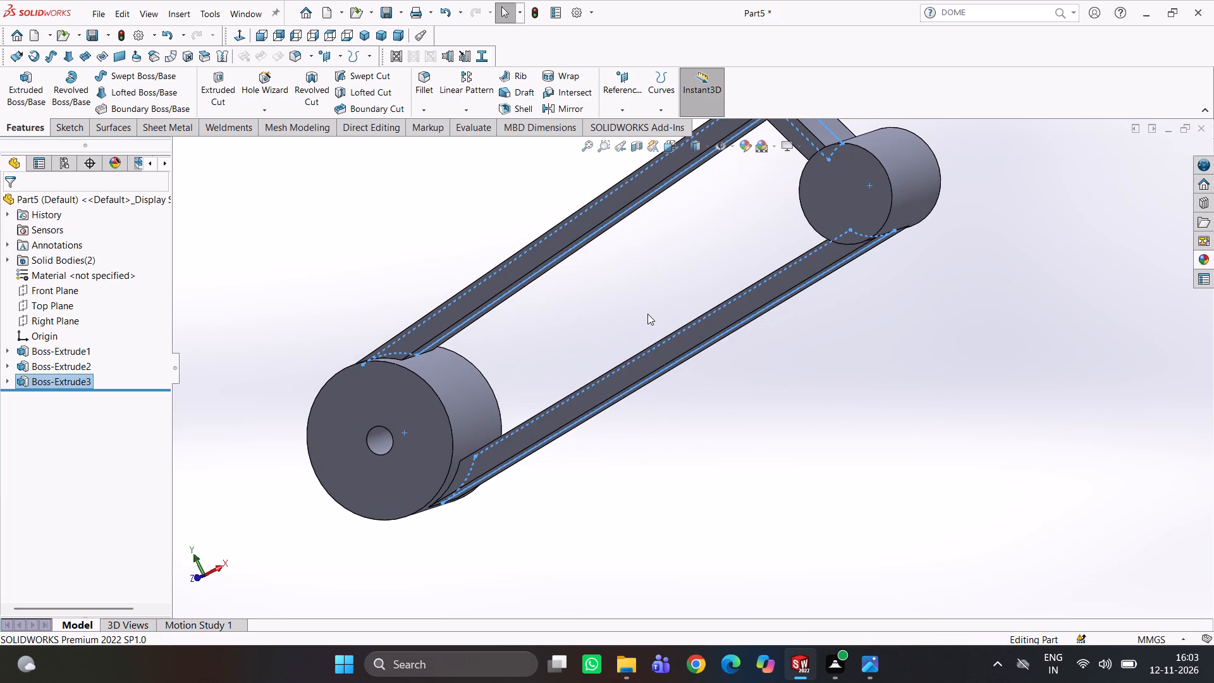
left_click(871, 663)
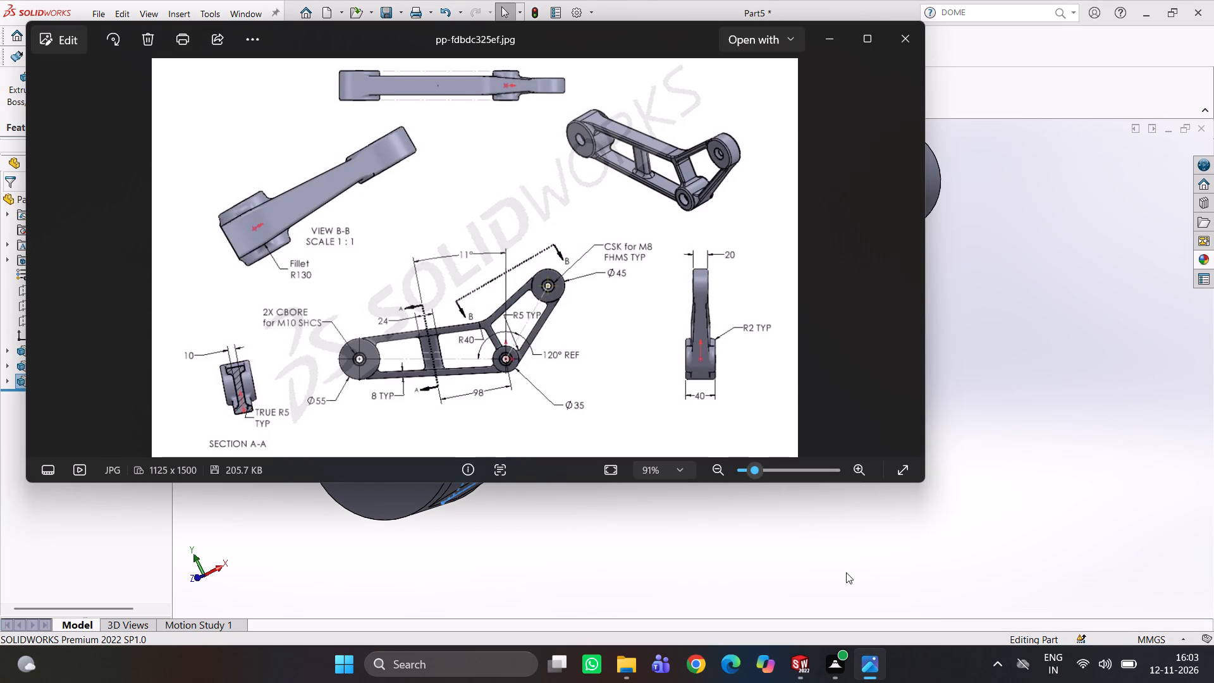
Switch back to SOLIDWORKS, view the arm and bosses from several angles, and start a new sketch on the Front Plane.
left_click(819, 575)
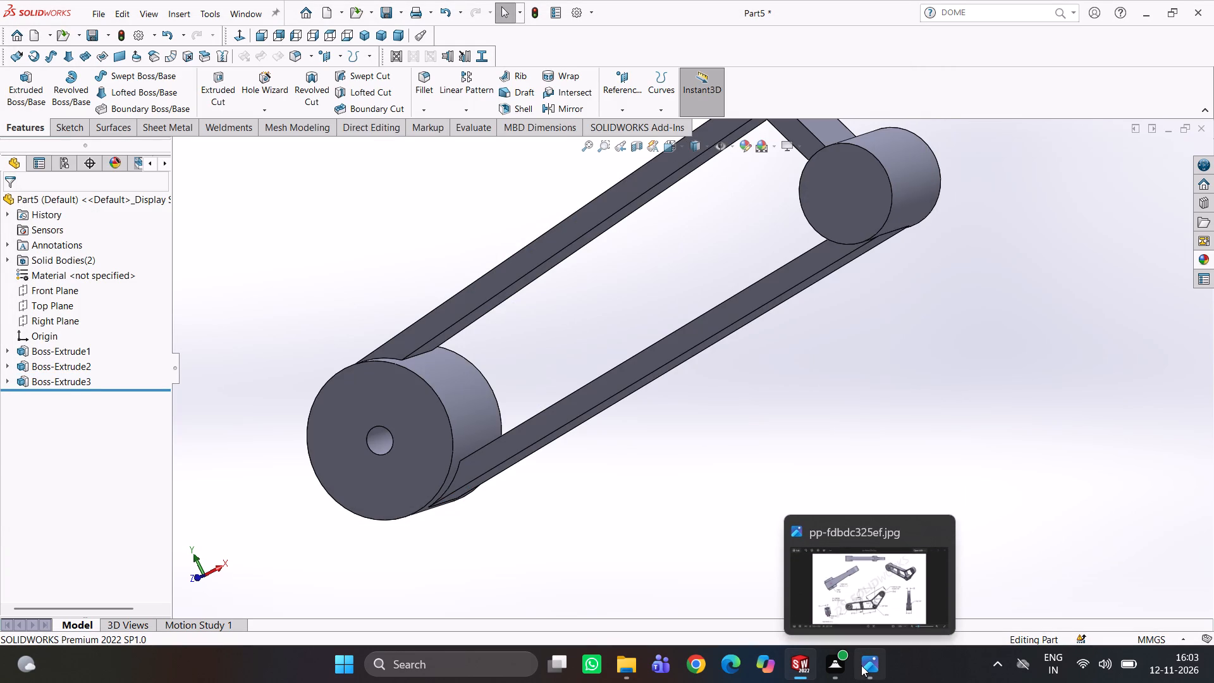
scroll(830, 381, "up", 4)
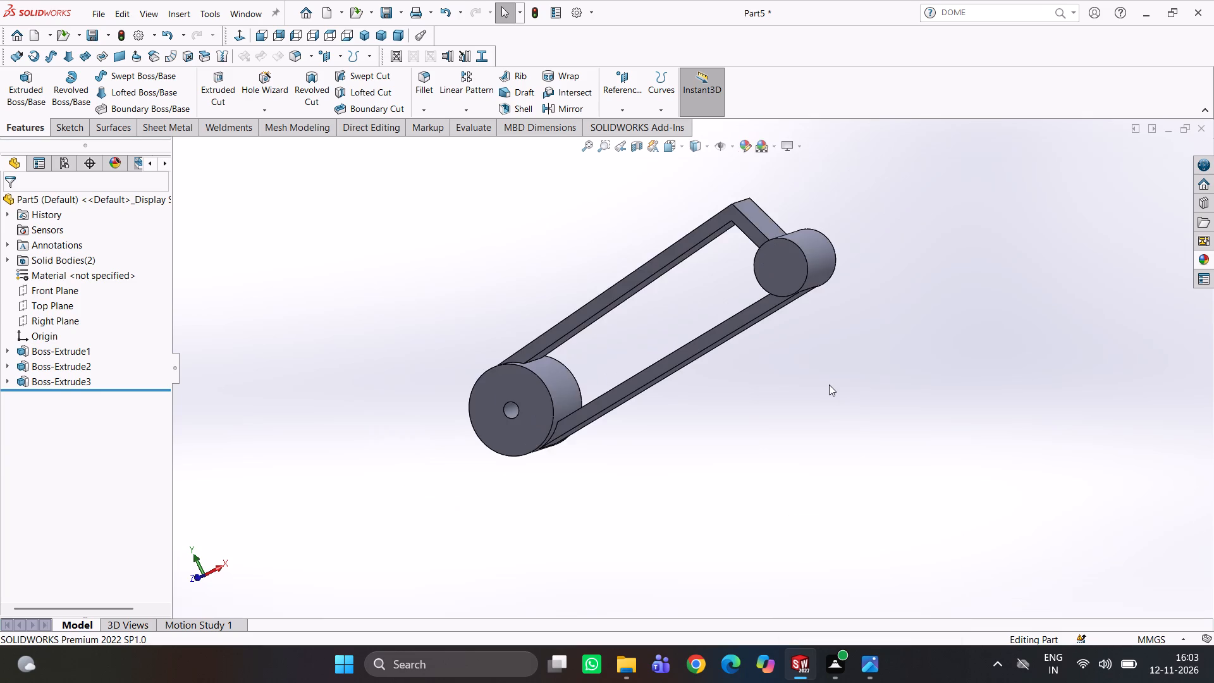
scroll(829, 385, "up", 1)
middle_click_drag(829, 387, 883, 403)
left_click(843, 395)
middle_click_drag(825, 354, 867, 354)
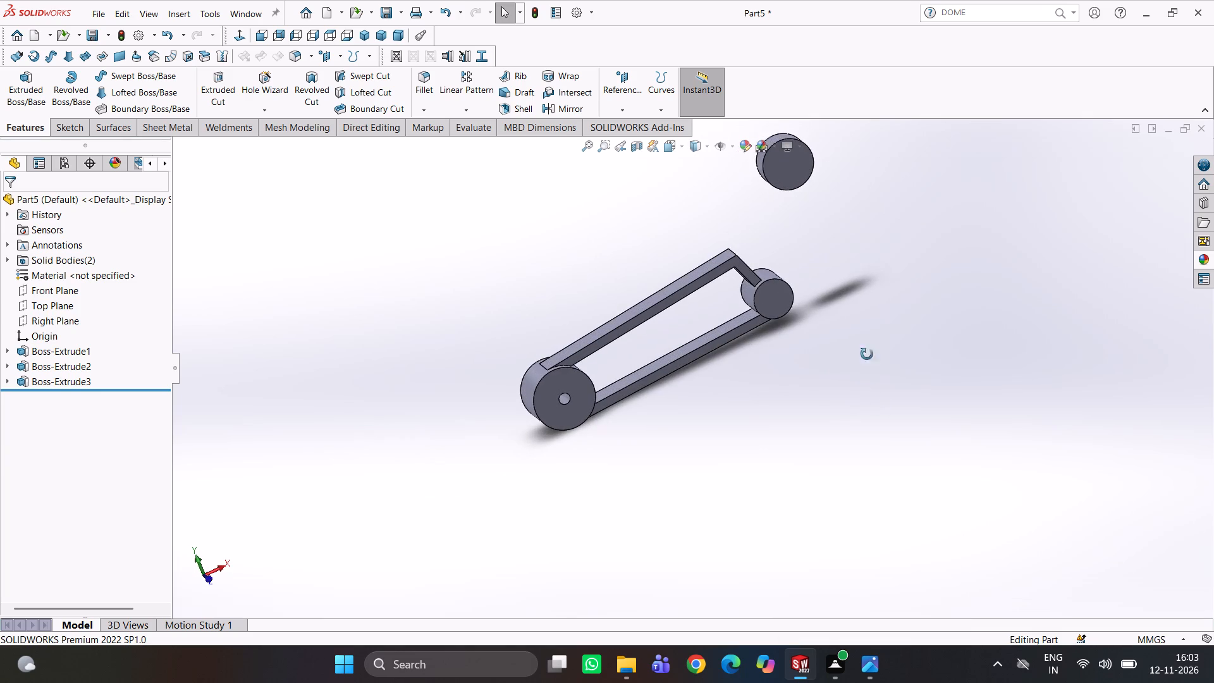
middle_click_drag(867, 354, 885, 257)
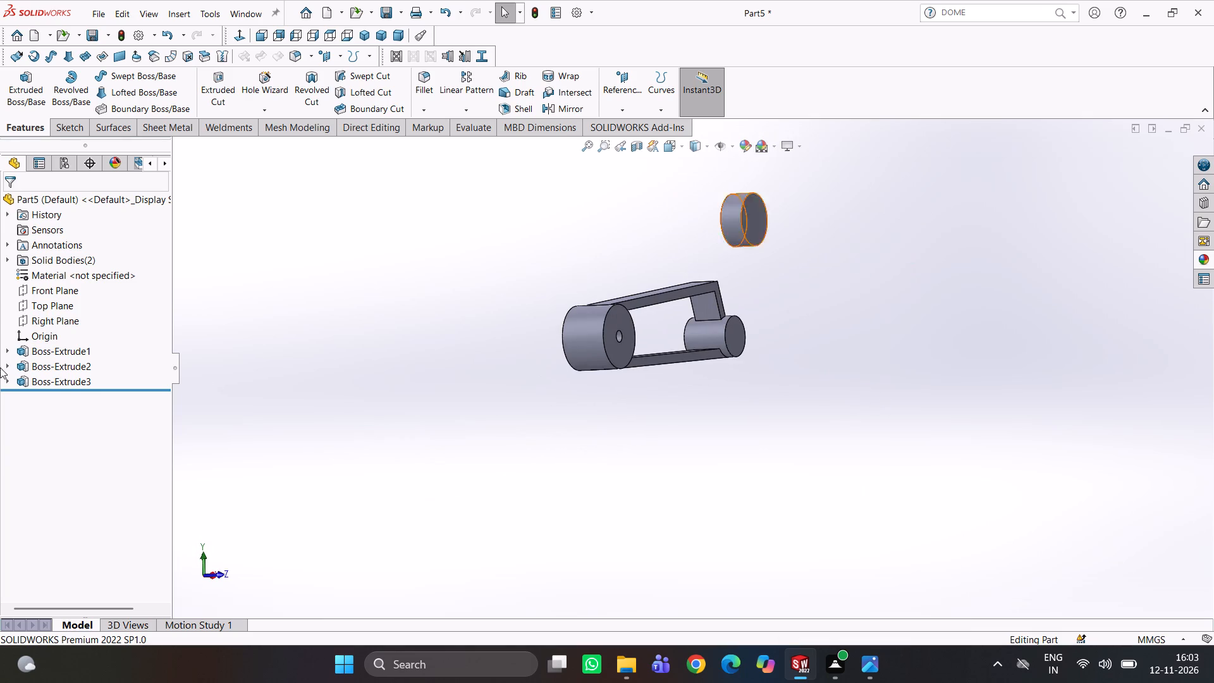
left_click(47, 292)
left_click(54, 271)
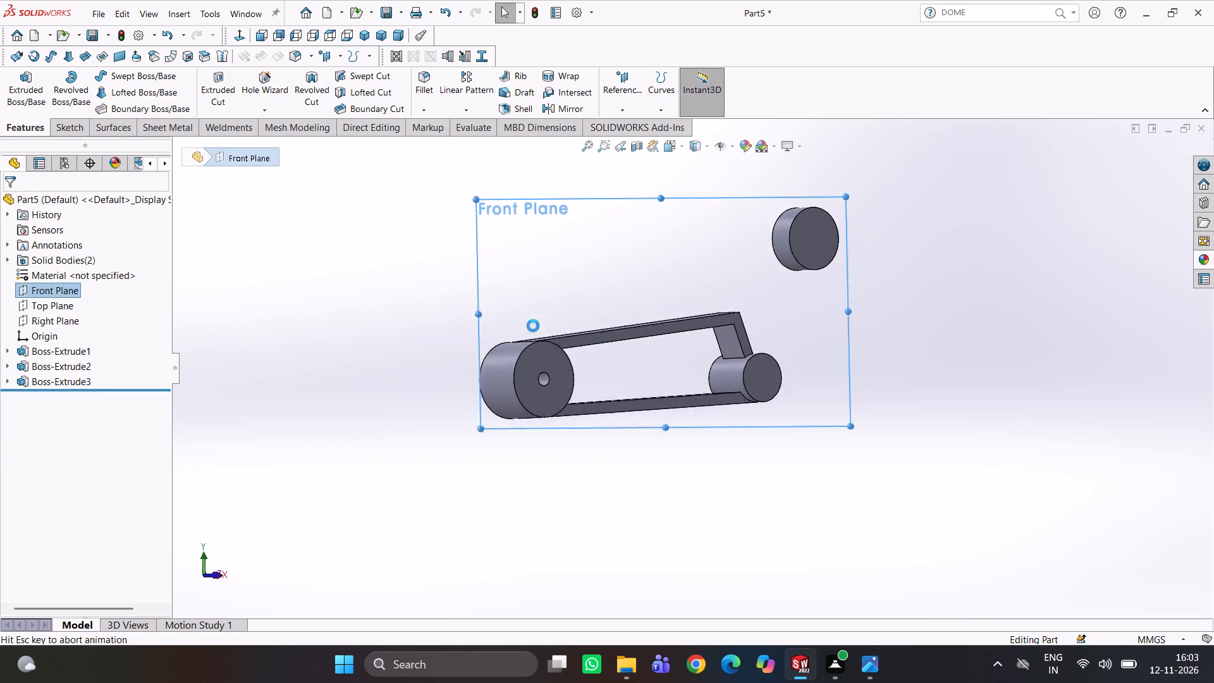
scroll(863, 341, "down", 2)
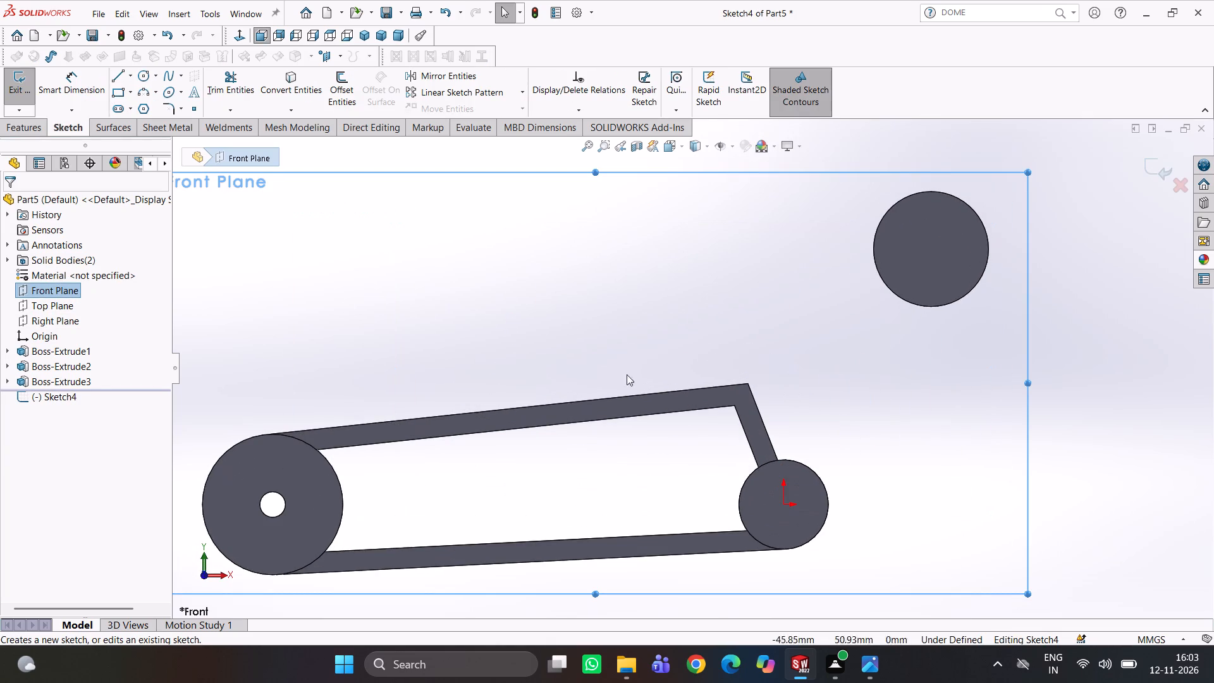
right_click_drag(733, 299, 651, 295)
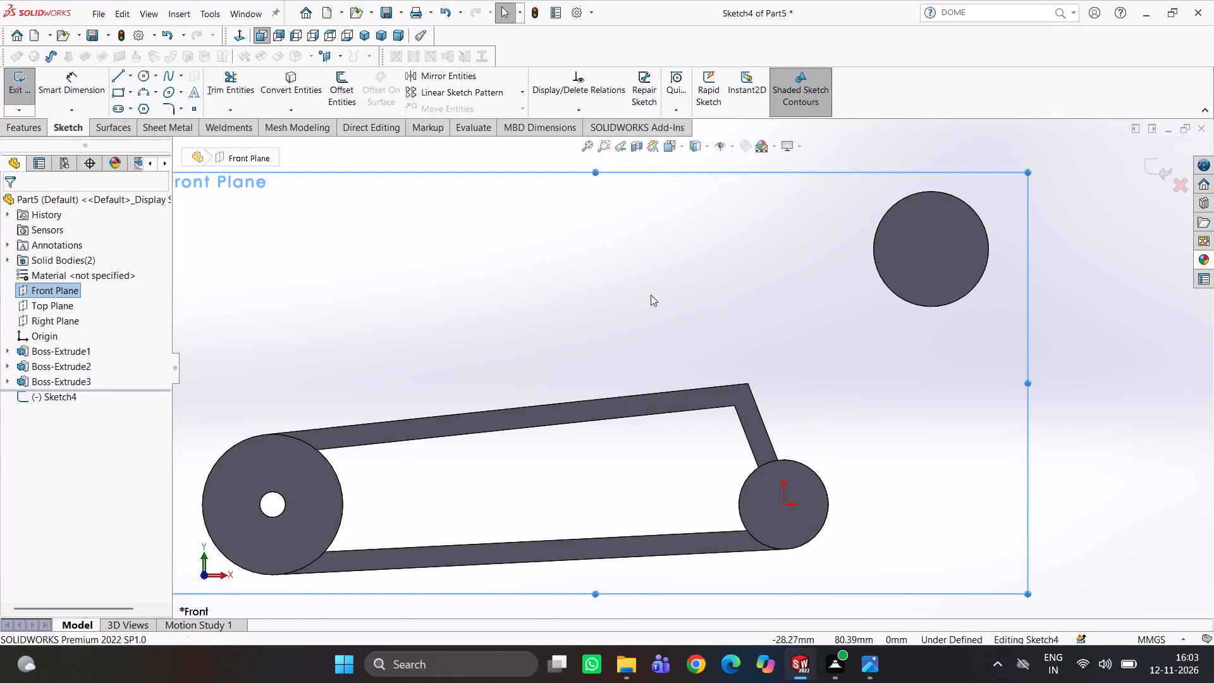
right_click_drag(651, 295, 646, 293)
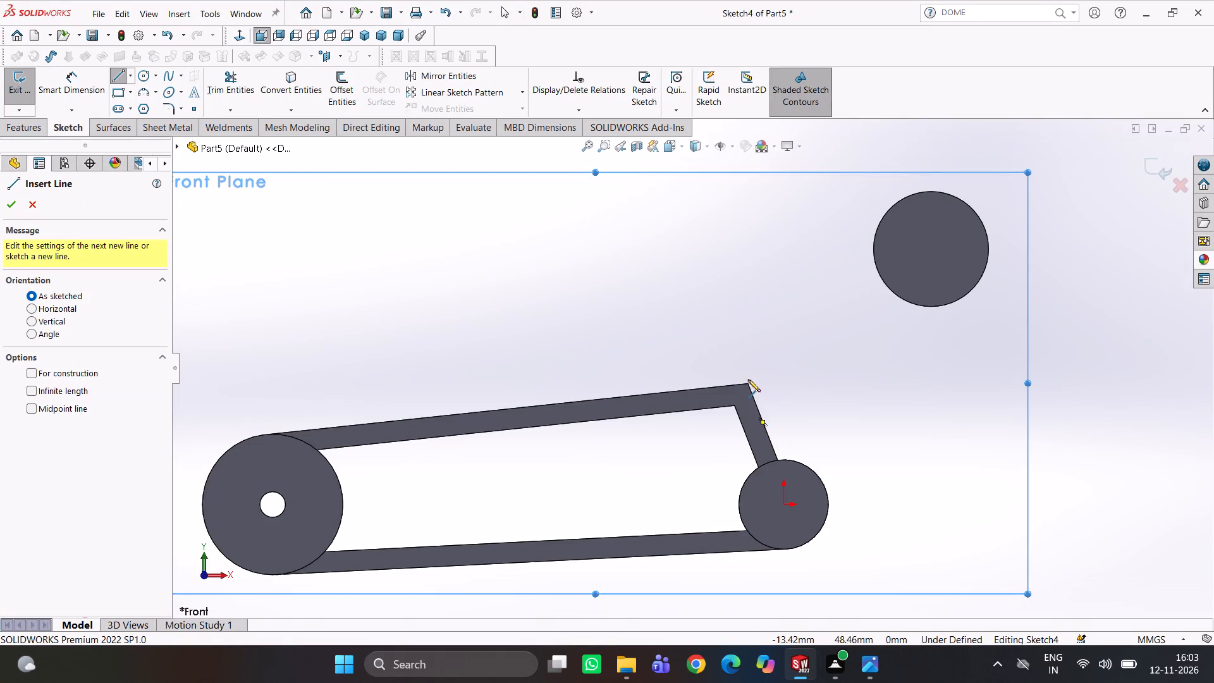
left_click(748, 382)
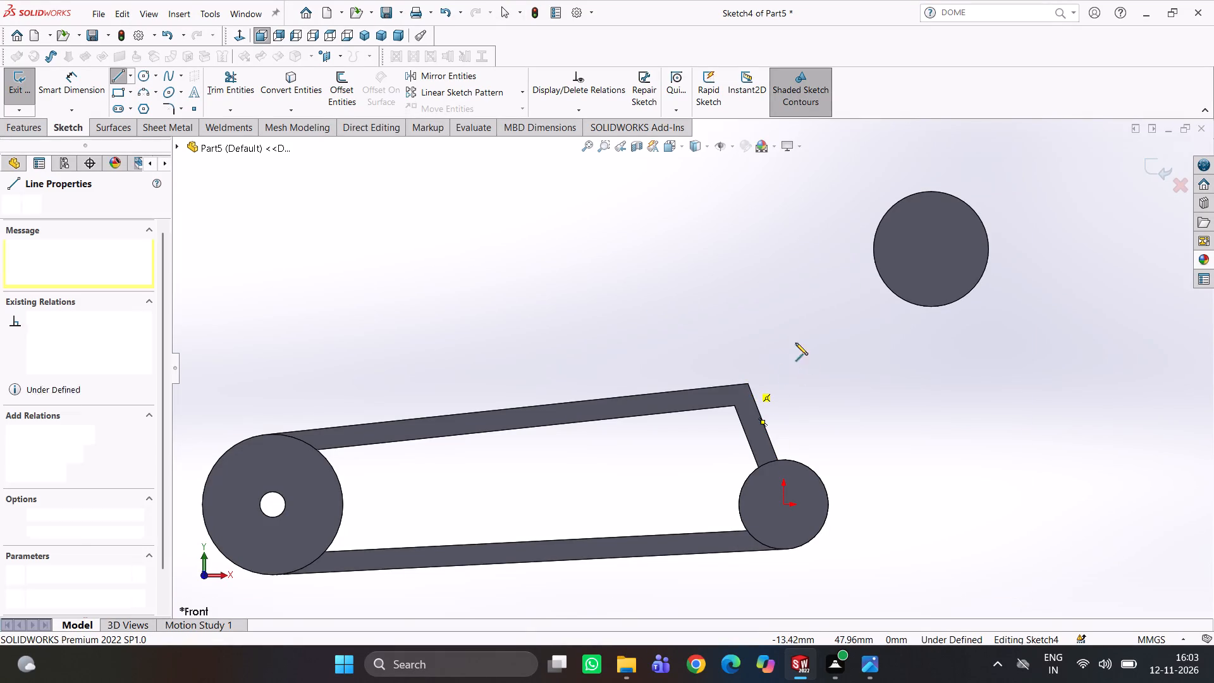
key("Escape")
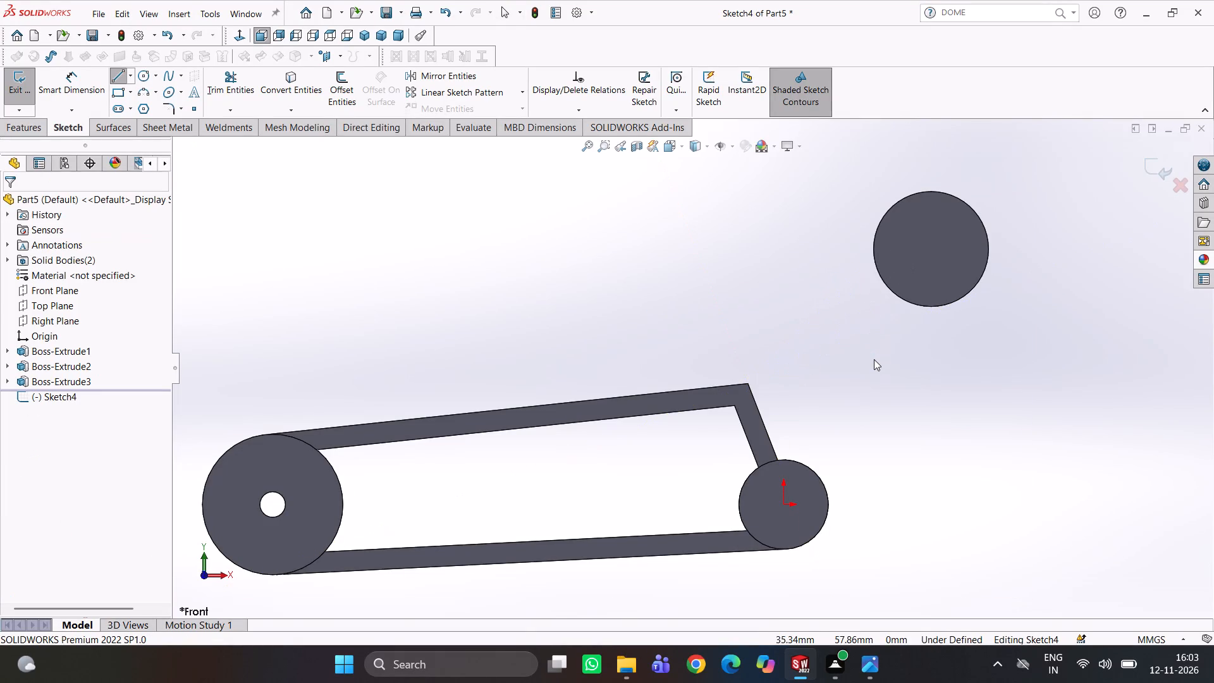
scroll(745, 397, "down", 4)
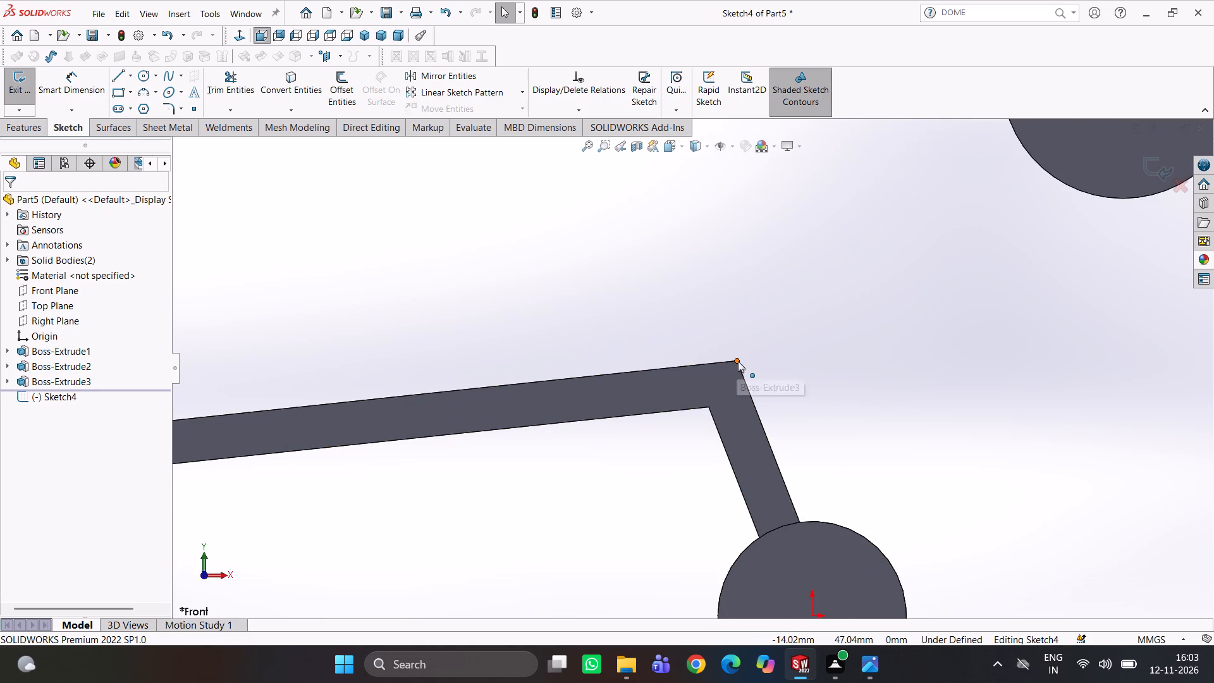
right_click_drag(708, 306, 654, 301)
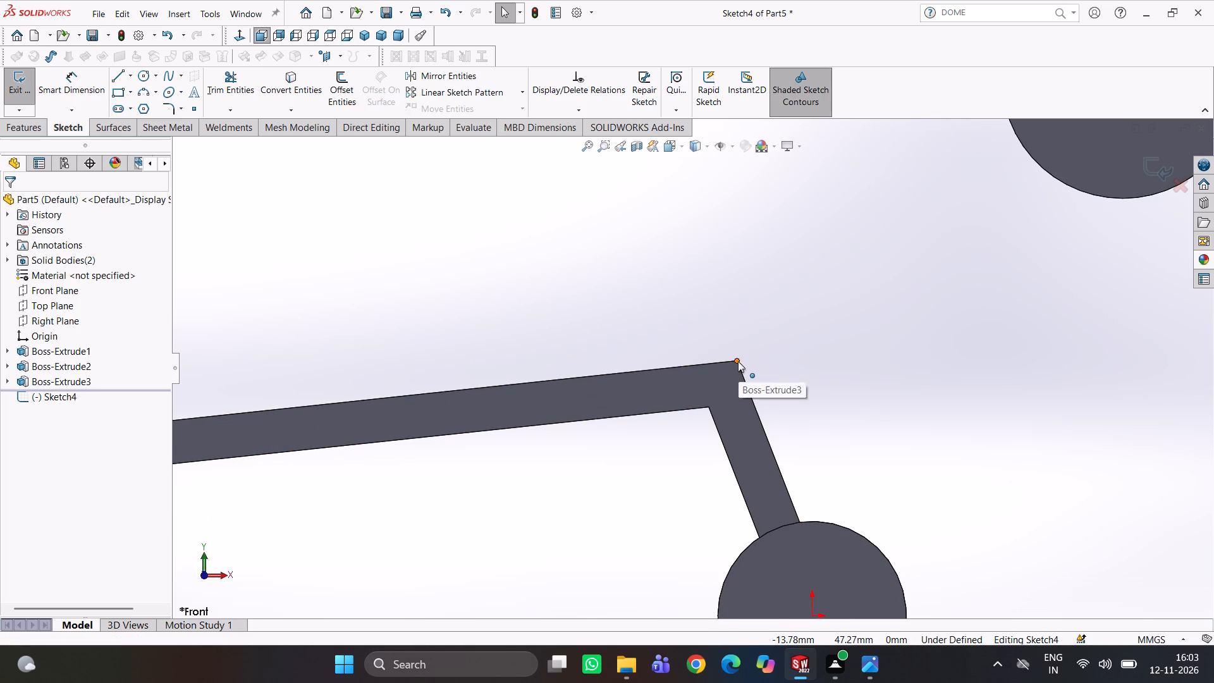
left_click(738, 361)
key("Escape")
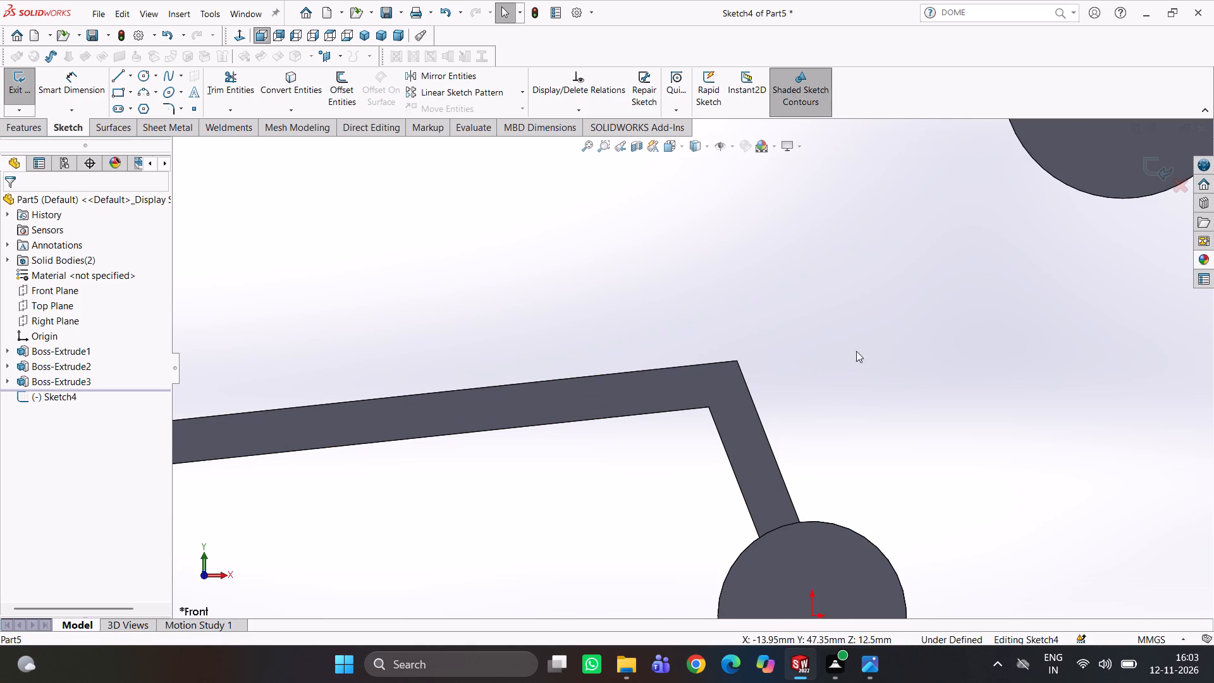
Sketch a line about 79 mm long from the arm's upper outer corner to the near edge of the separate upper boss.
right_click_drag(868, 347, 692, 333)
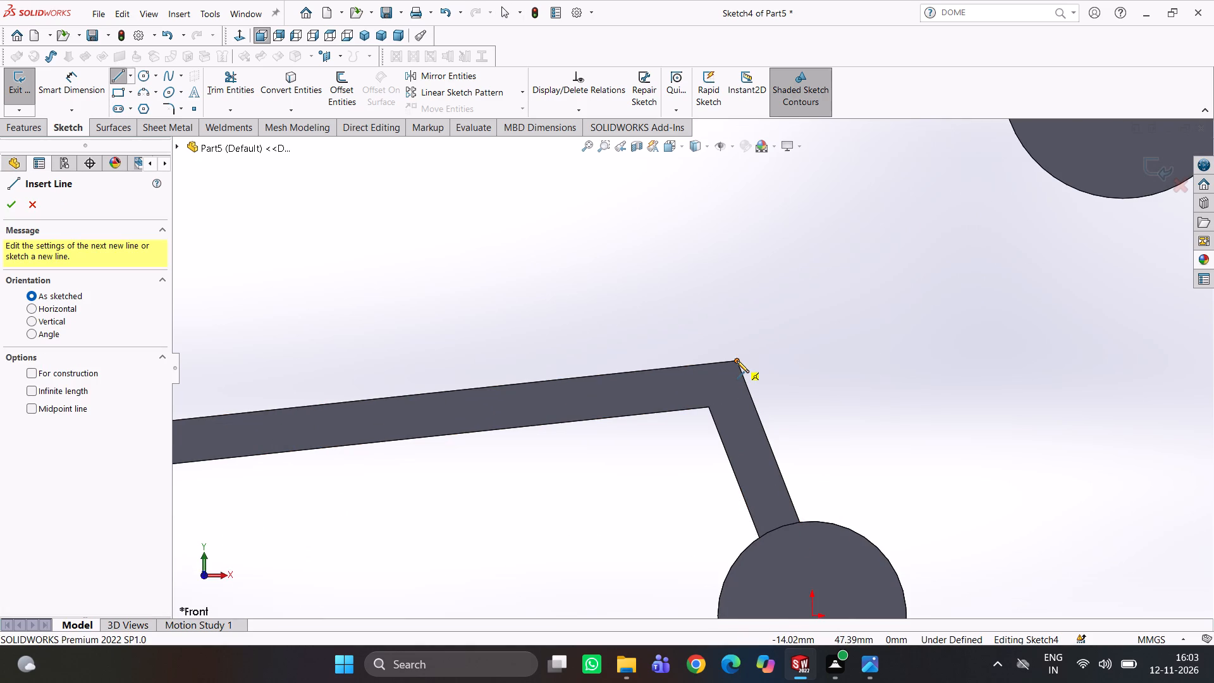
left_click(737, 360)
scroll(762, 343, "up", 6)
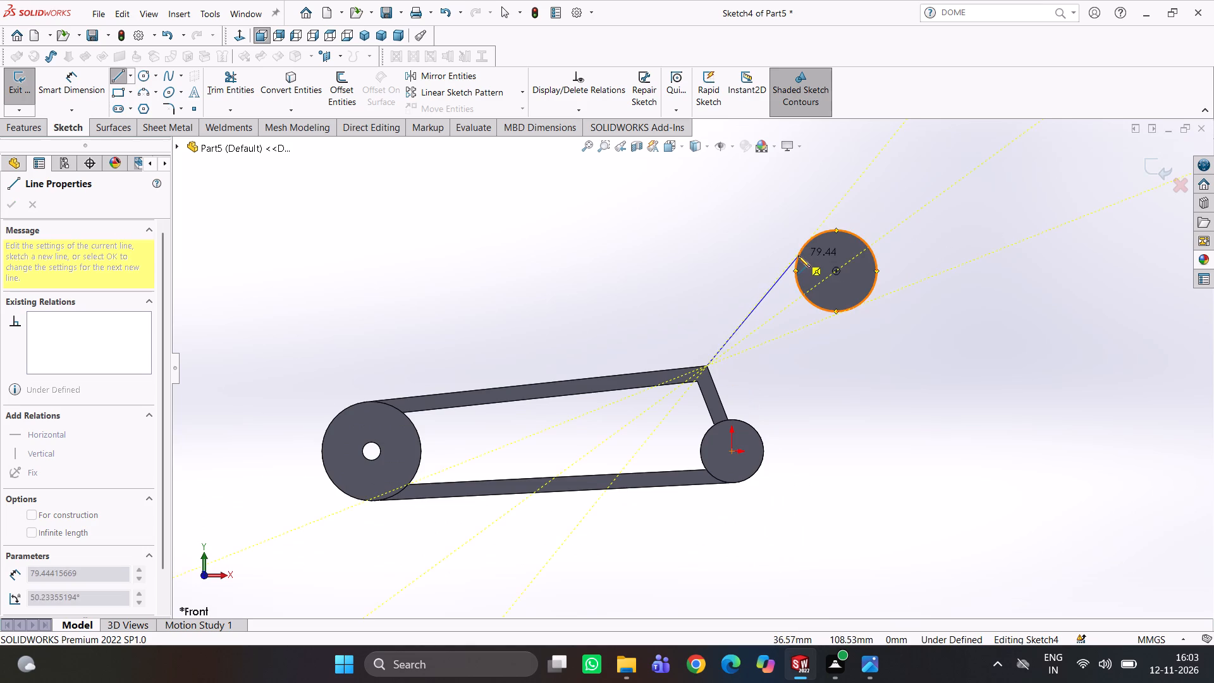
left_click(798, 255)
key("Escape")
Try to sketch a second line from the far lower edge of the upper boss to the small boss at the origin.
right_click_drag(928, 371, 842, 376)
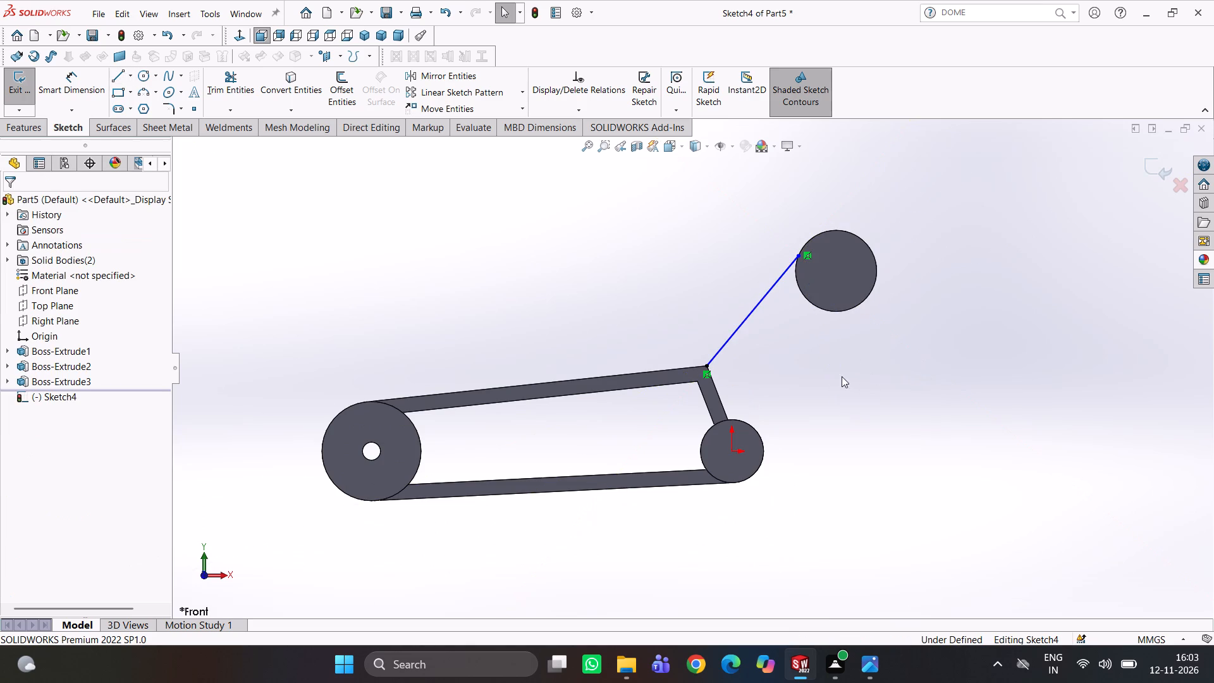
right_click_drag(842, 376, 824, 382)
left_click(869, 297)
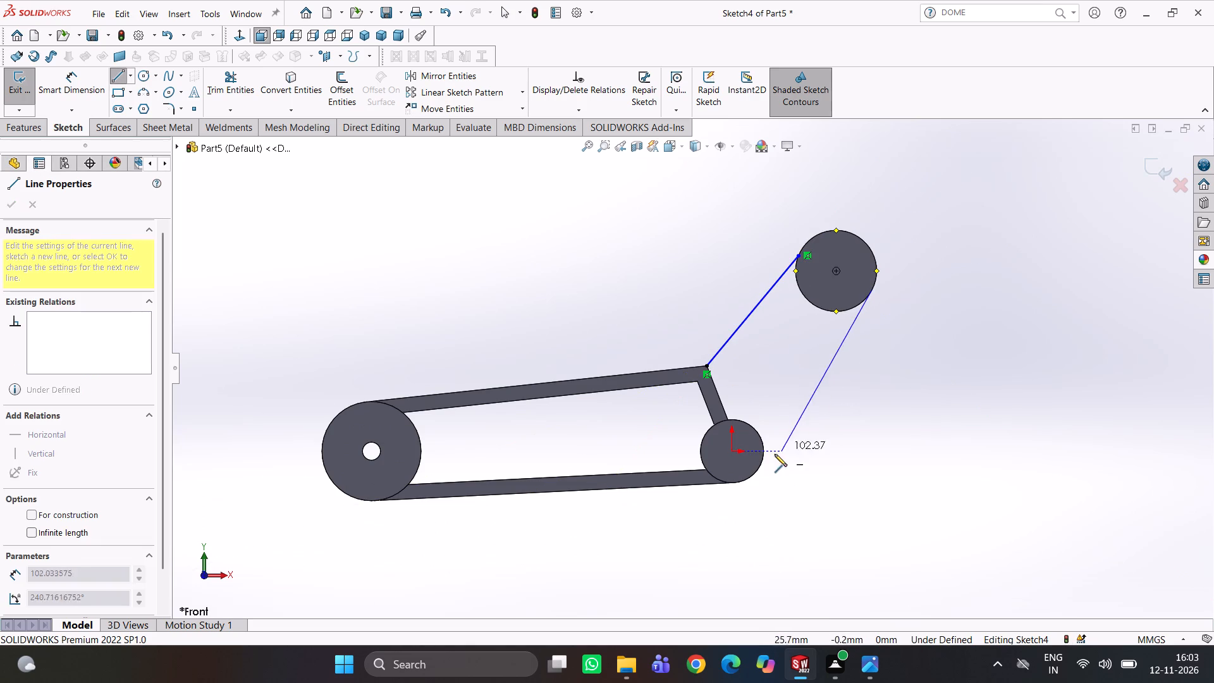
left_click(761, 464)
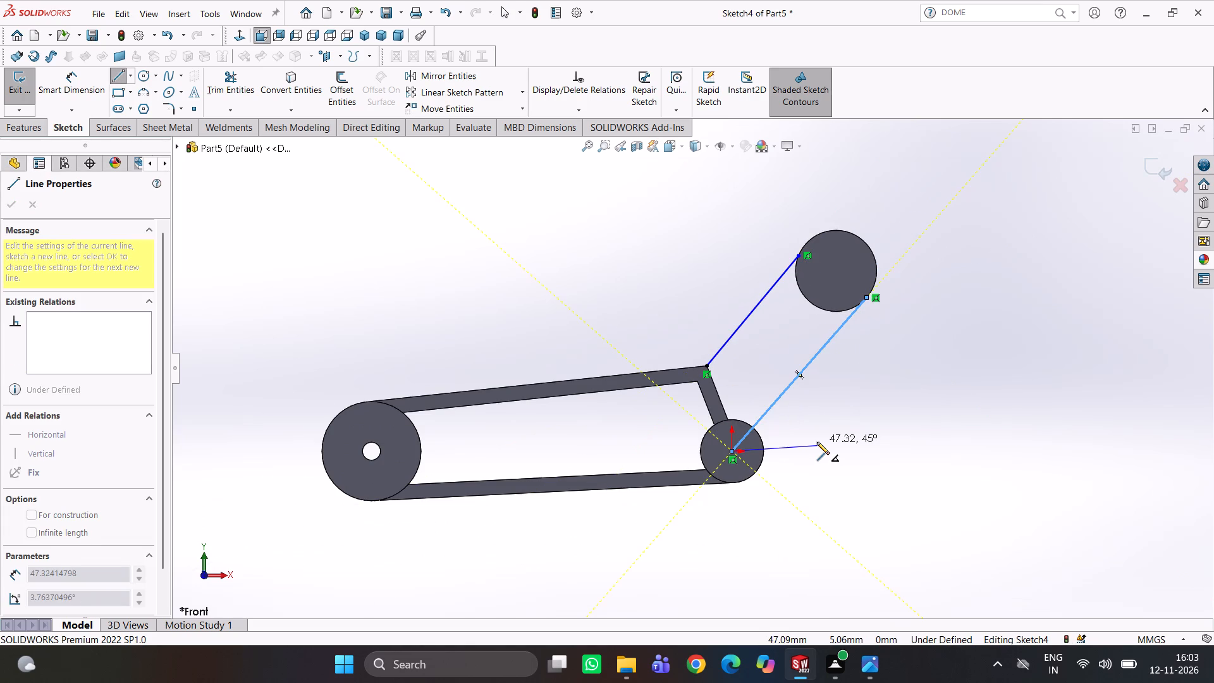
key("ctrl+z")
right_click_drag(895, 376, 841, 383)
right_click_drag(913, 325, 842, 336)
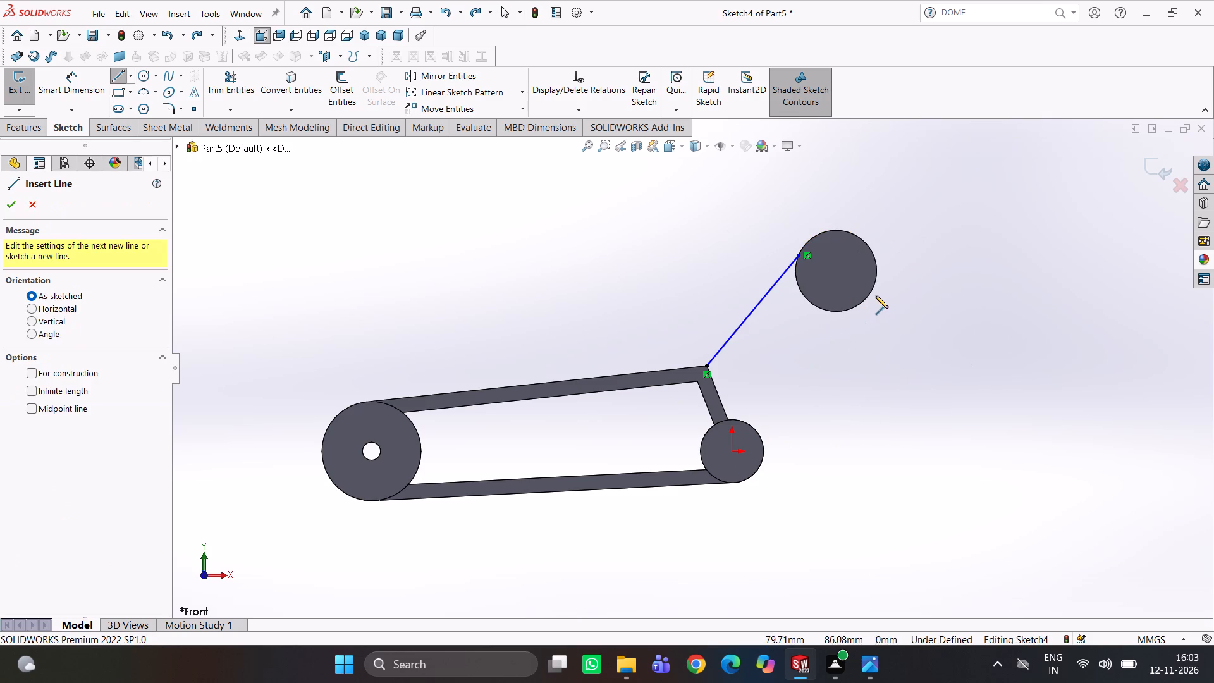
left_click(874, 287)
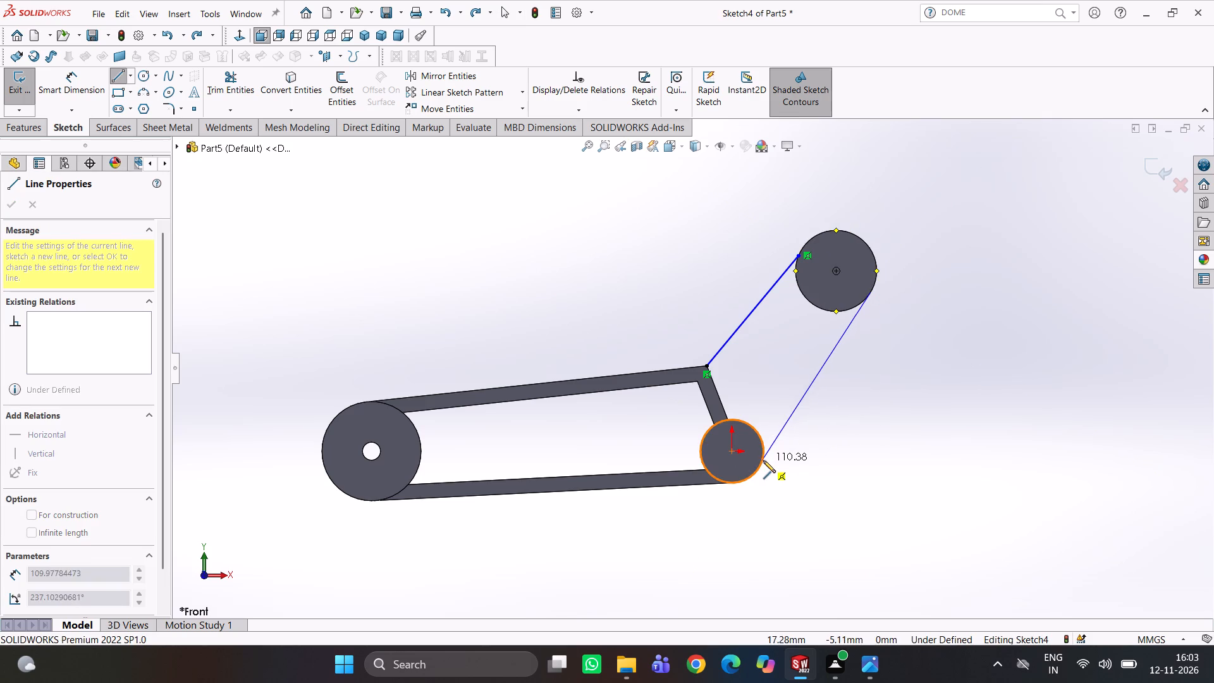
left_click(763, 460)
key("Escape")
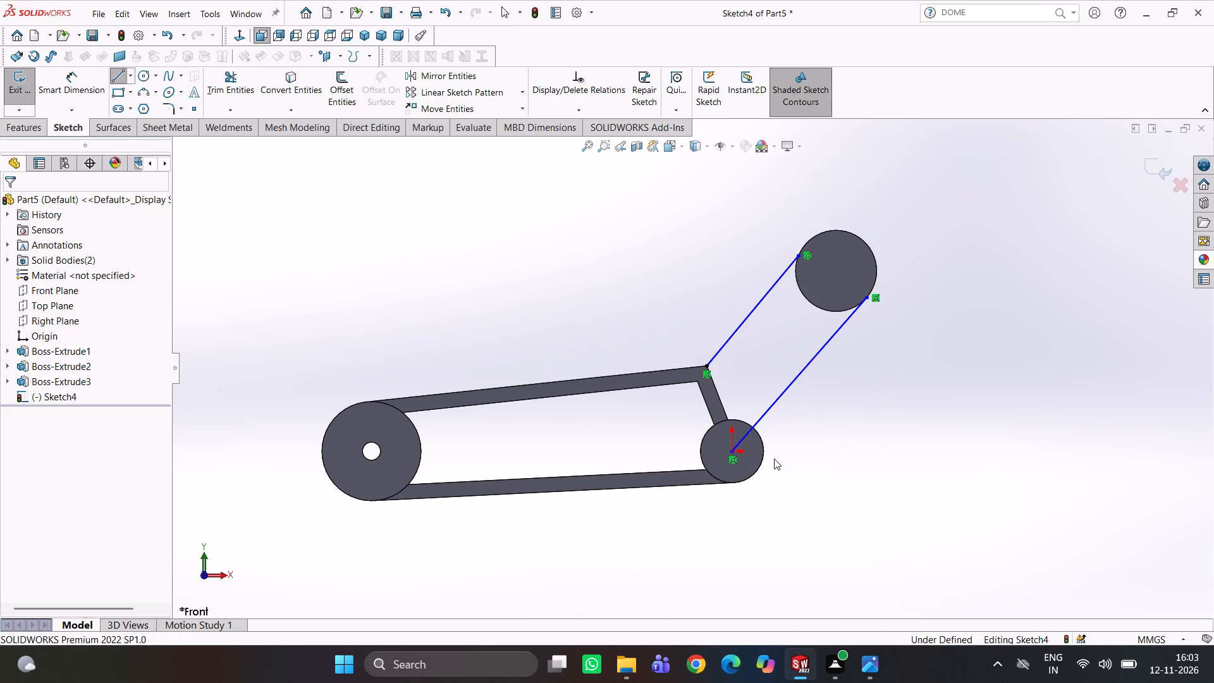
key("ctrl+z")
Sketch a line about 111 mm long from the upper boss's far lower edge to the outer edge of the small boss.
right_click_drag(904, 409, 787, 417)
left_click(866, 297)
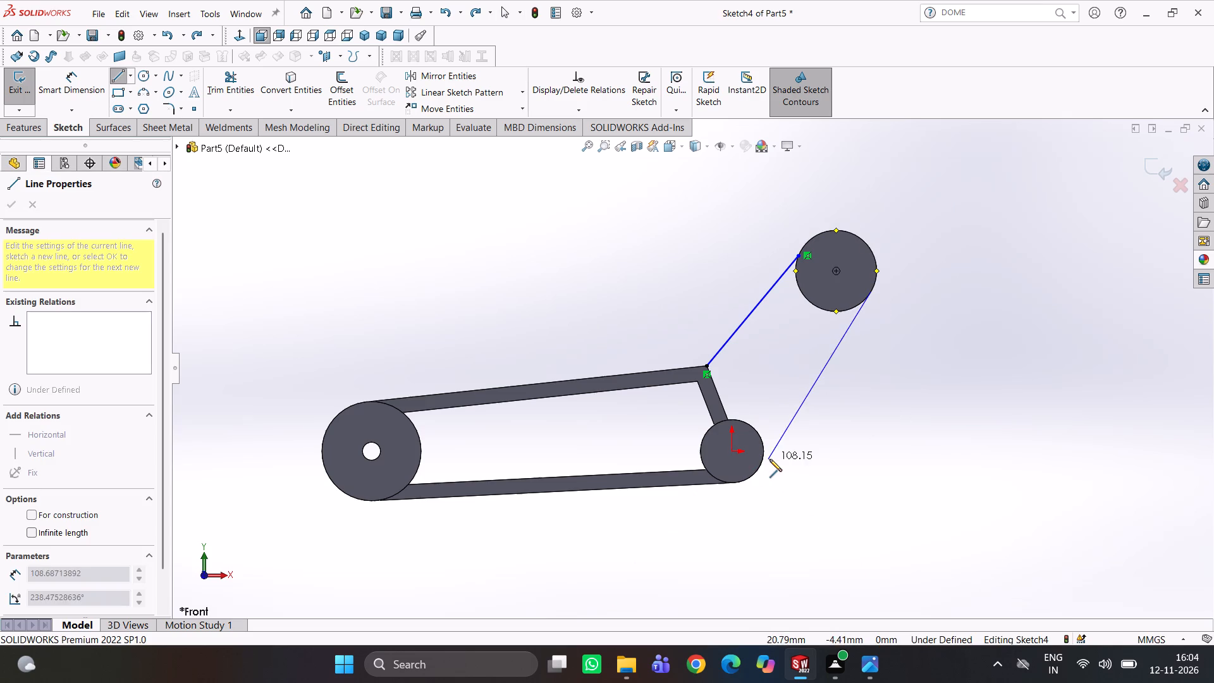
left_click(764, 462)
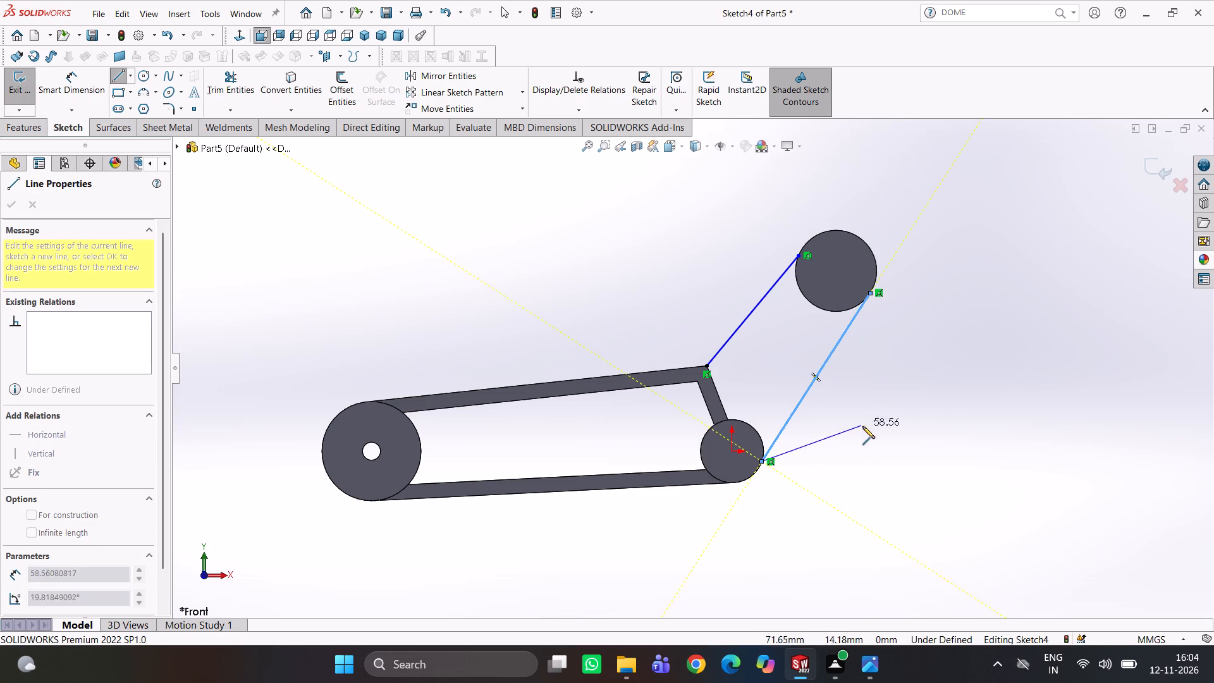
key("Escape")
Make both sketched lines tangent to the circular edge of the upper boss.
left_click(856, 317)
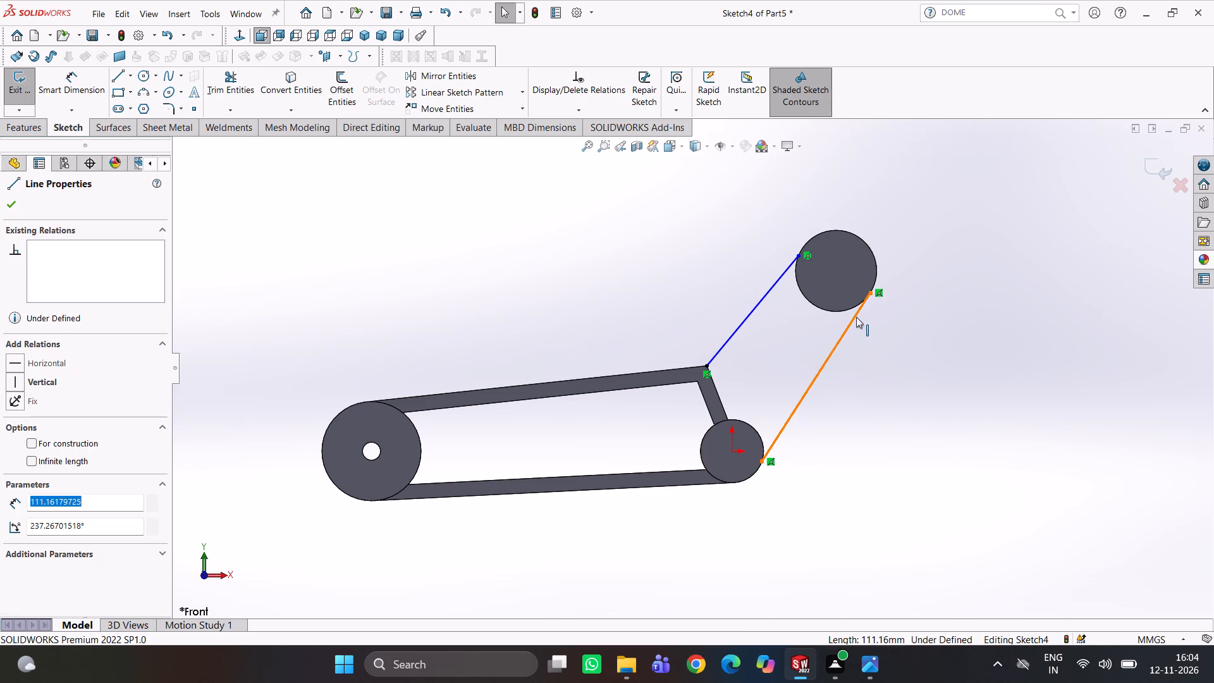
left_click(847, 311, "ctrl")
left_click(39, 429)
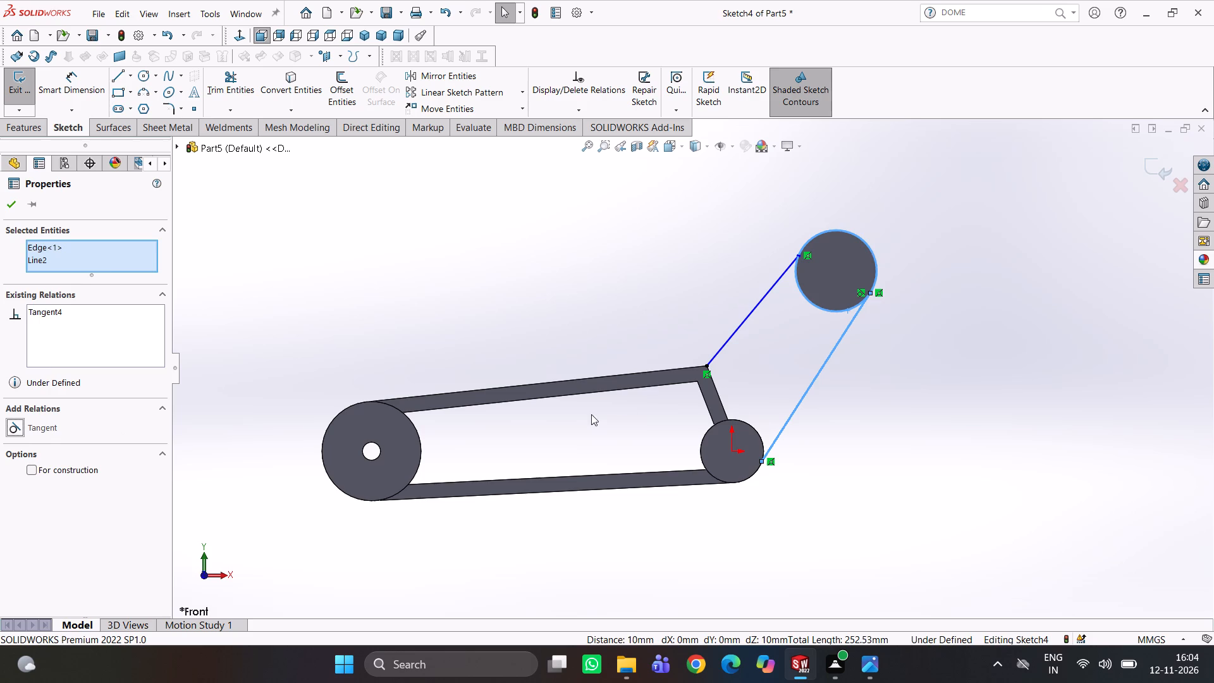
left_click(607, 323)
left_click(739, 323, "ctrl")
left_click(744, 323, "ctrl")
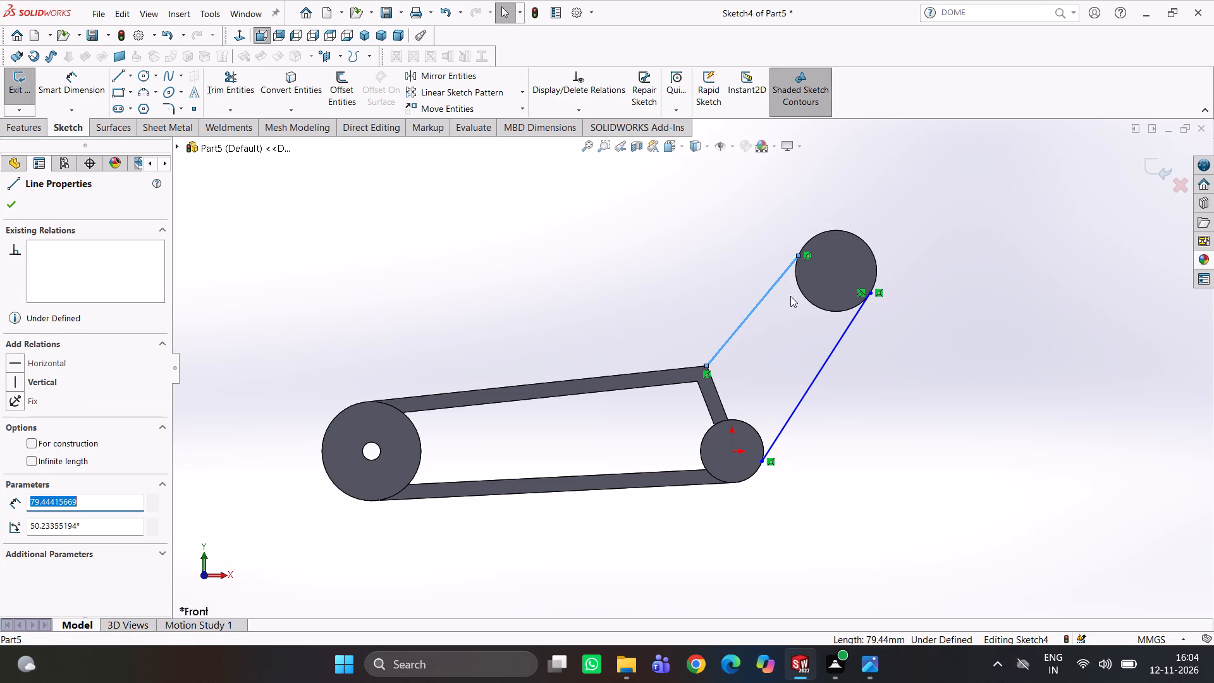
left_click(804, 292, "ctrl")
left_click(23, 425)
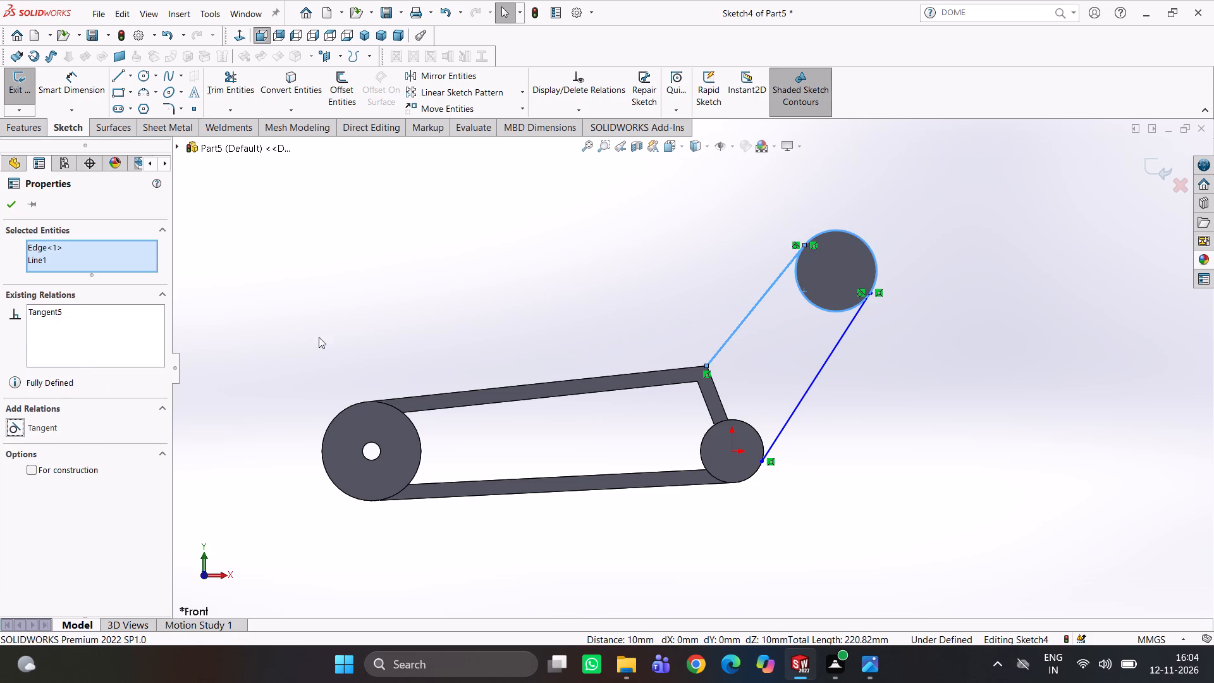
left_click(339, 324)
Make the longer sketched line tangent to the circular edge of the small boss at the origin.
left_click(773, 446)
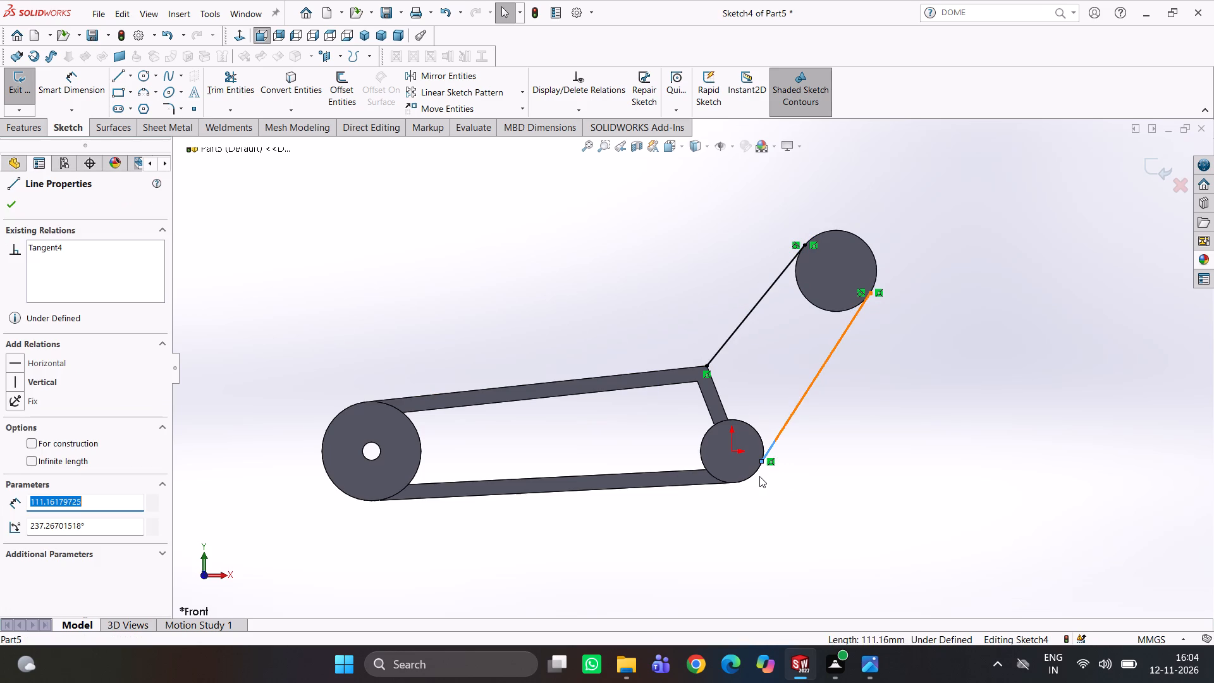
left_click(756, 472, "ctrl")
left_click(15, 426)
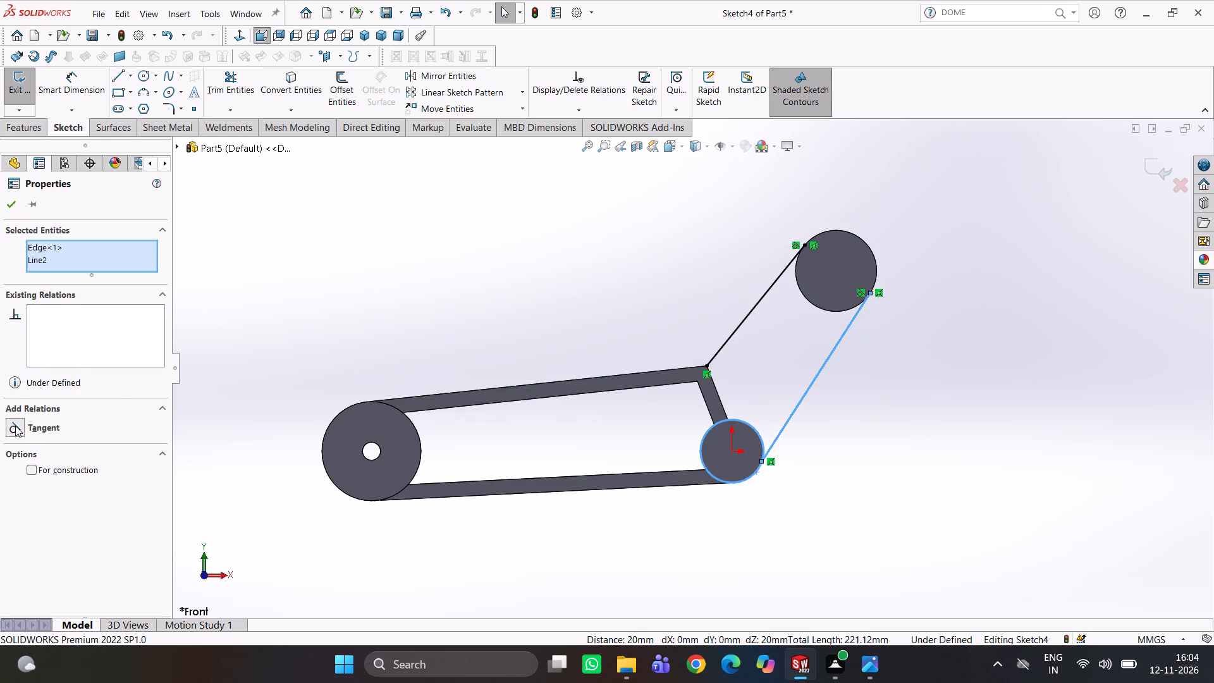
left_click(273, 307)
Offset both tangent lines 8 mm inward with dimensions added to form the upper arm's two strips.
scroll(678, 449, "up", 1)
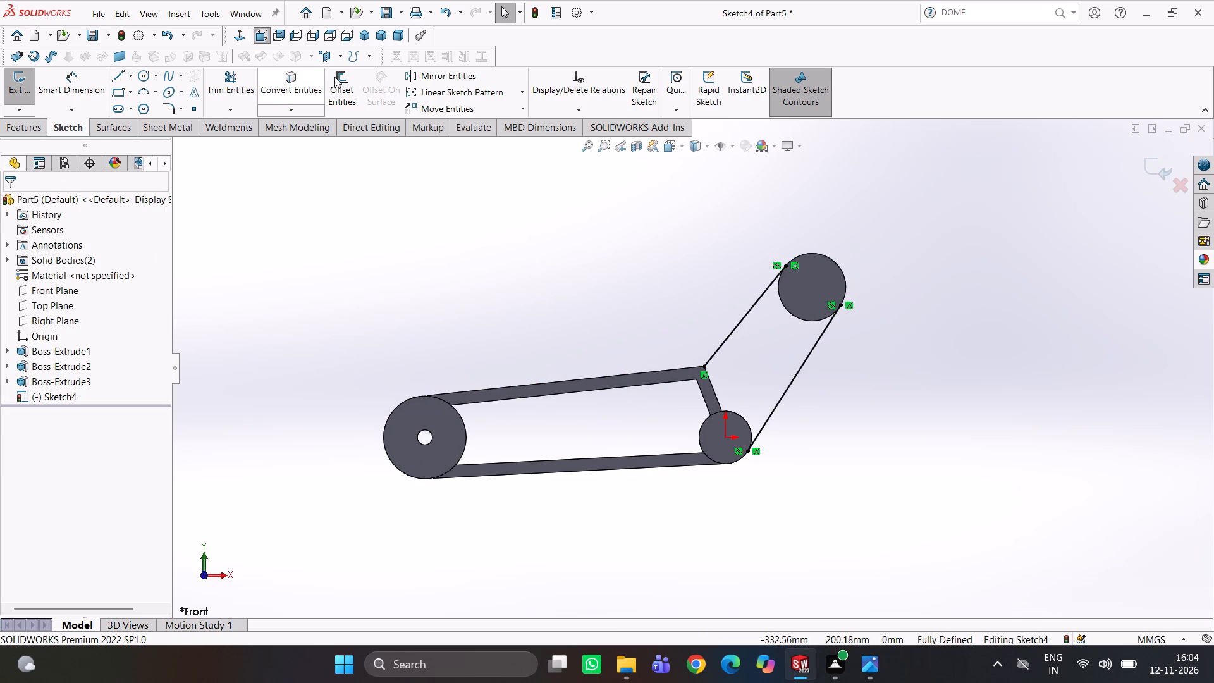
left_click(357, 75)
left_click(757, 302)
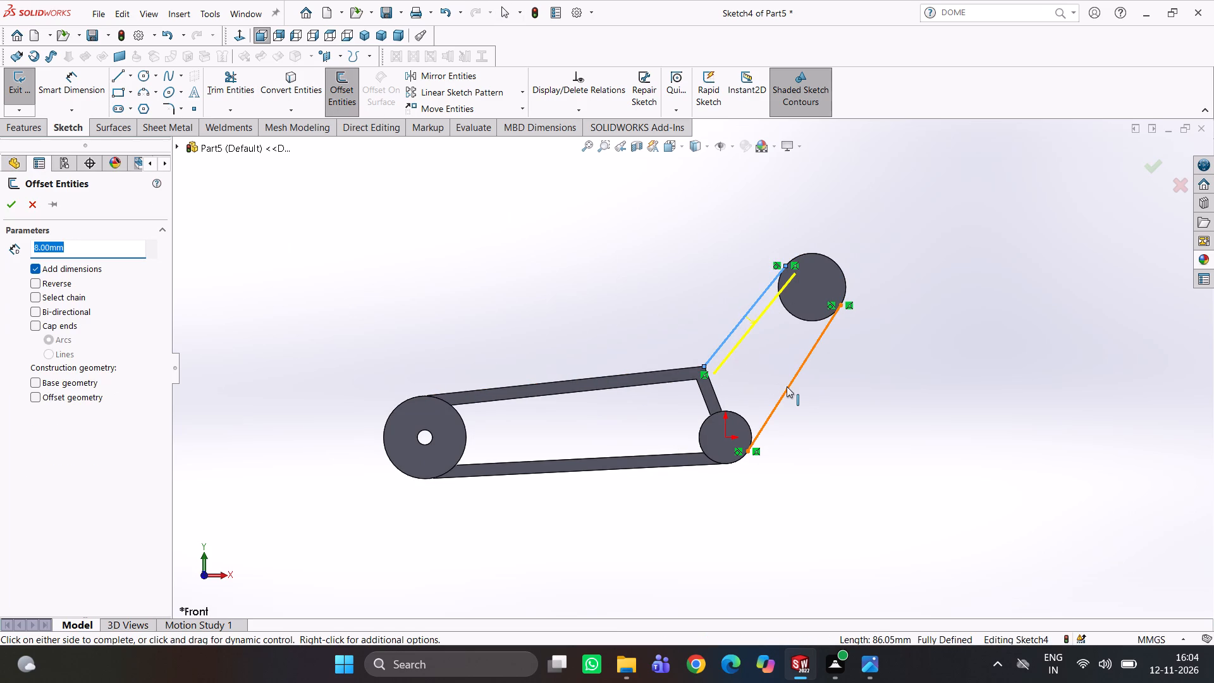
left_click(12, 202)
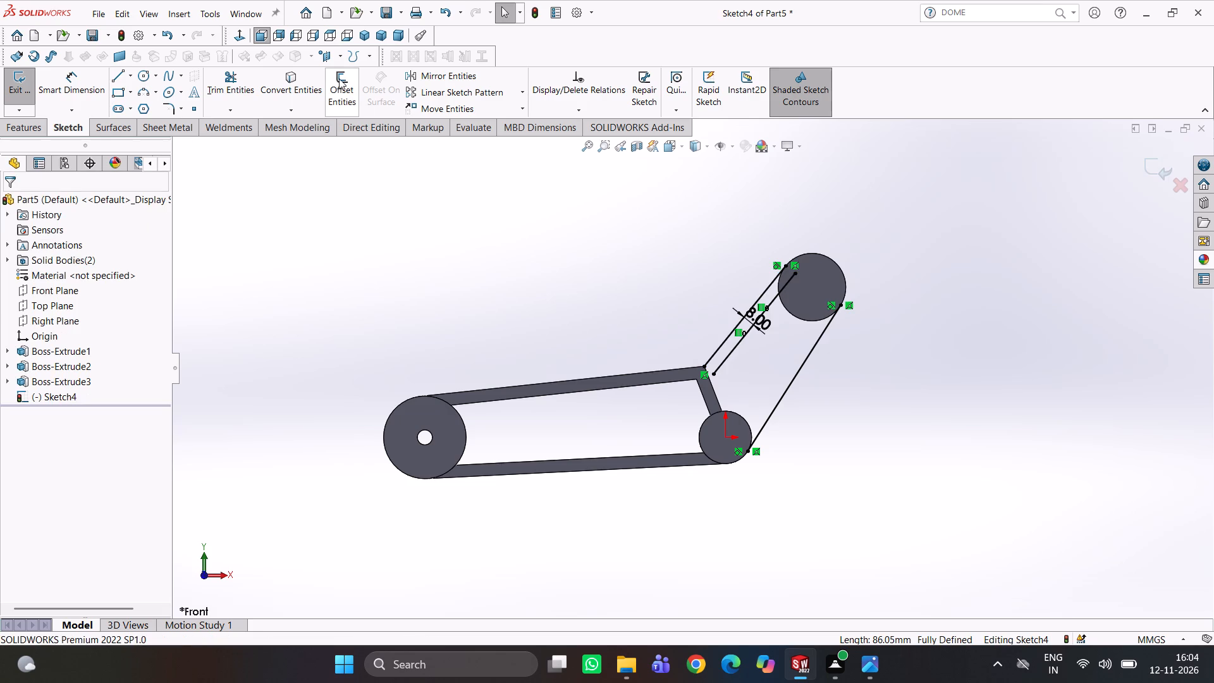
left_click(338, 78)
left_click(795, 379)
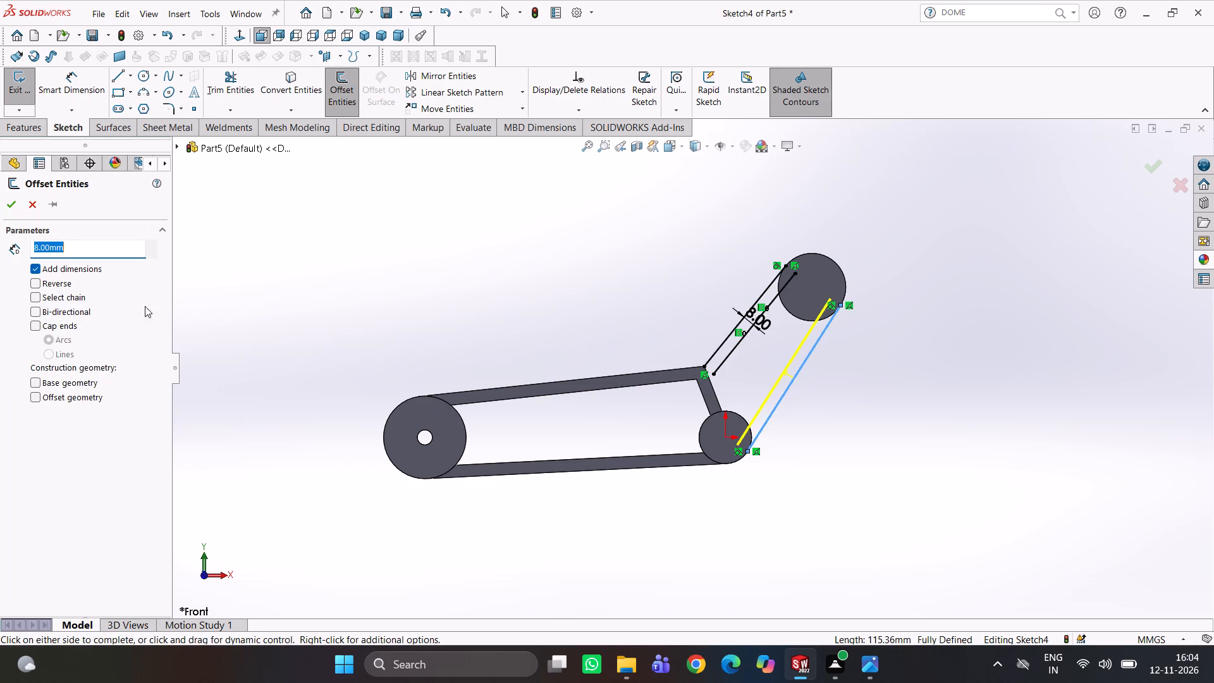
left_click(11, 204)
left_click(621, 333)
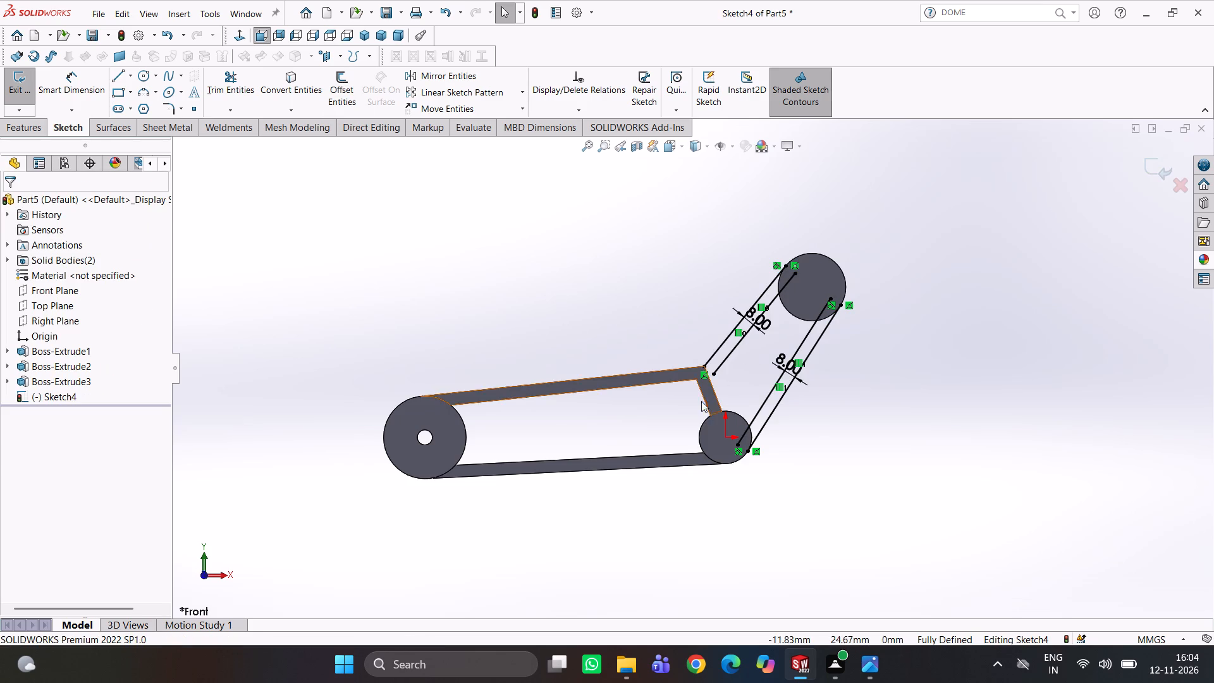
Convert the circular edges of the small boss at the origin and the upper boss into sketch entities.
scroll(697, 399, "down", 3)
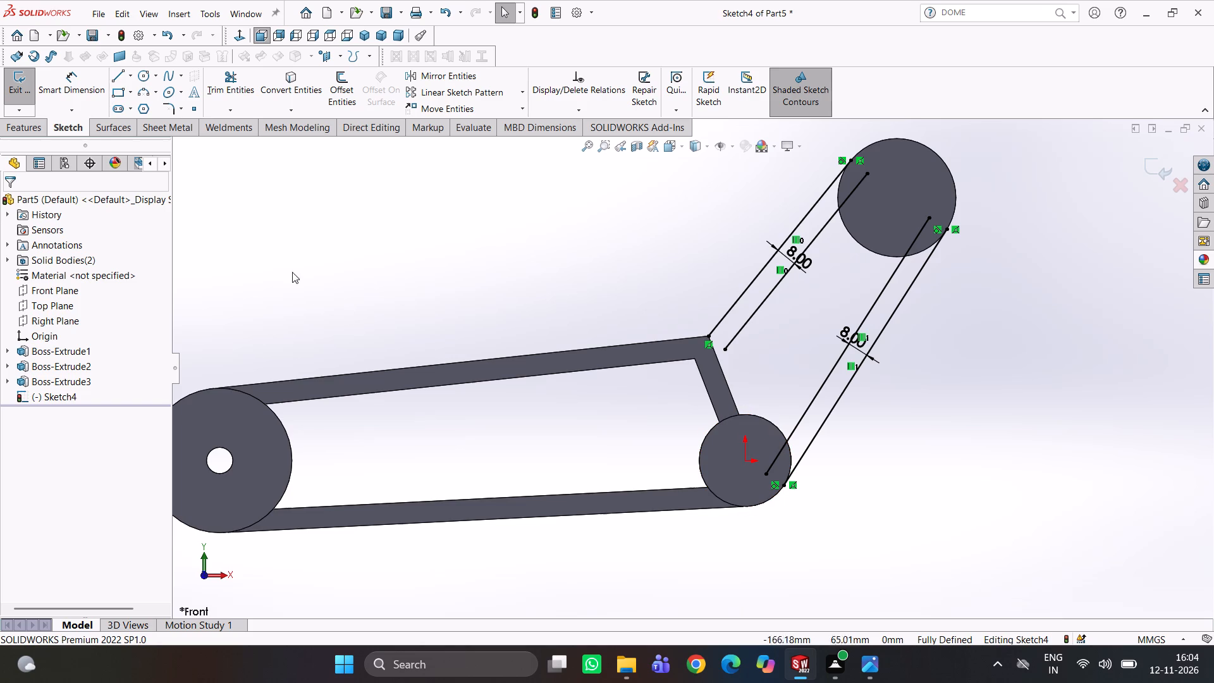
left_click(304, 89)
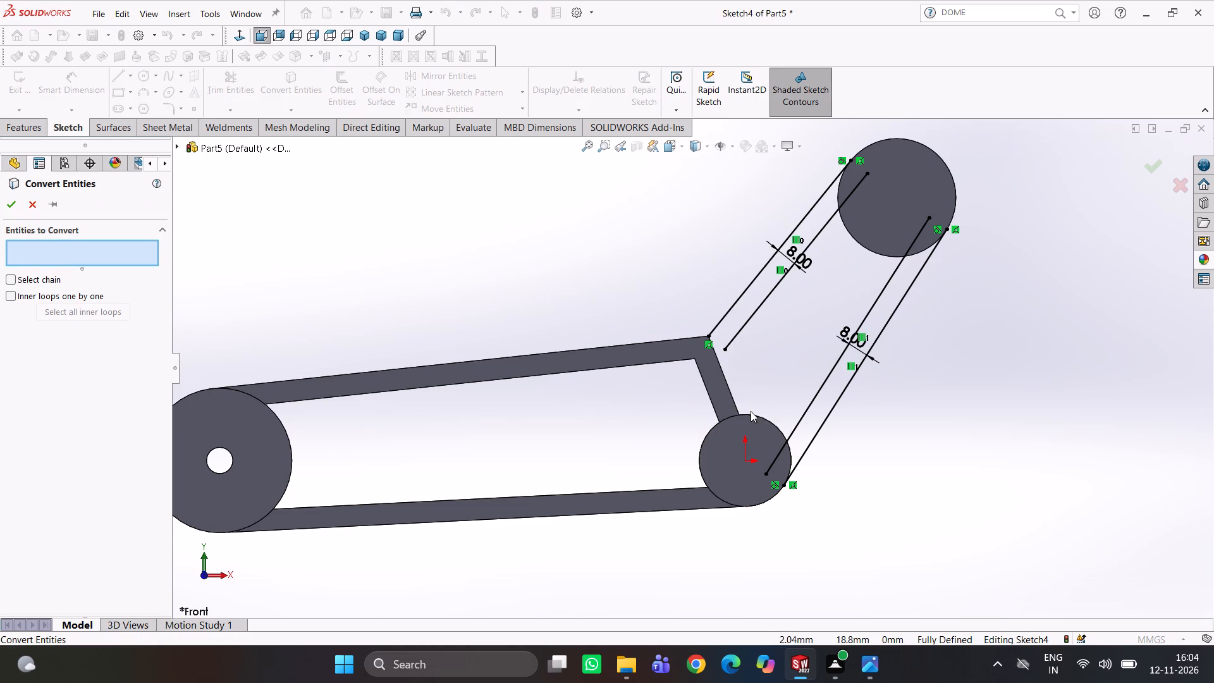
left_click(754, 417)
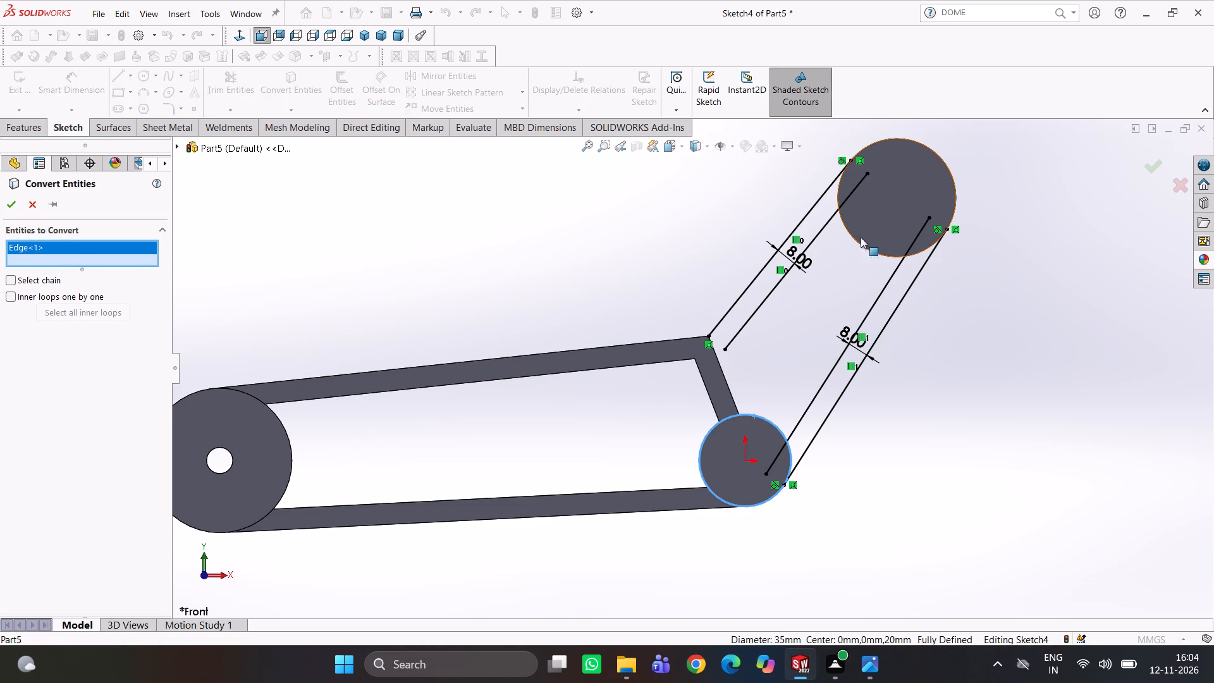
left_click(861, 242)
left_click(13, 207)
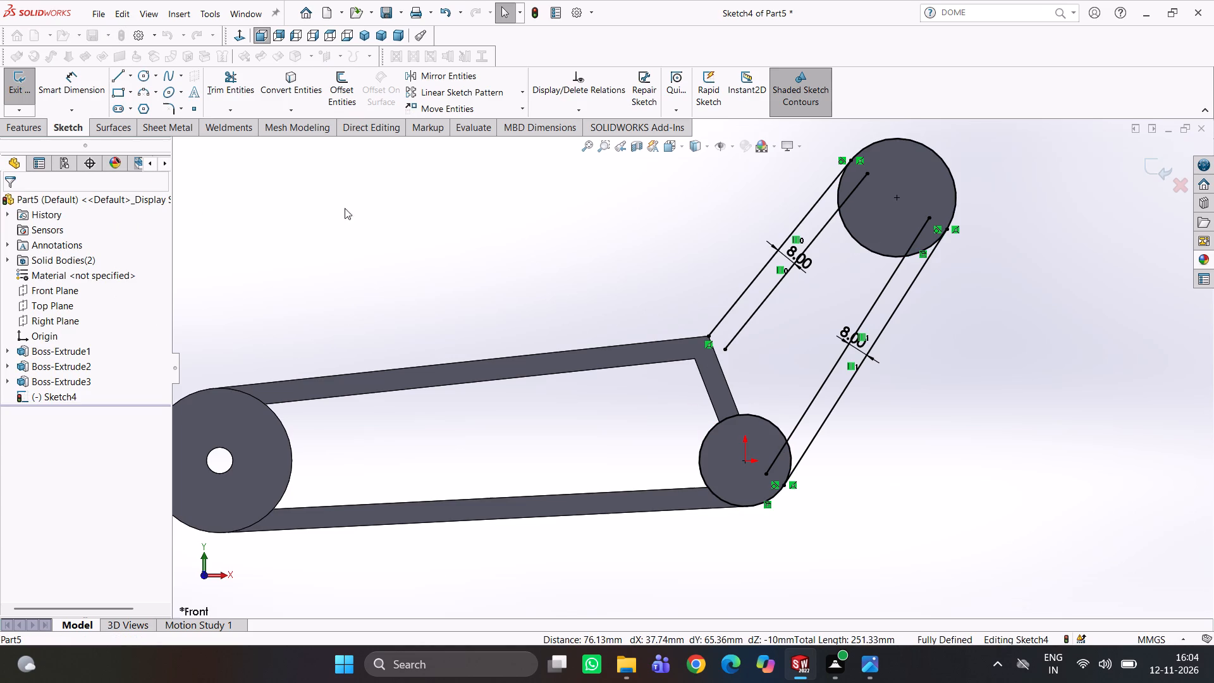
left_click(417, 206)
Trim the inner offset lines' ends lying inside both bosses, plus the outer arc of the upper boss circle.
left_click(230, 94)
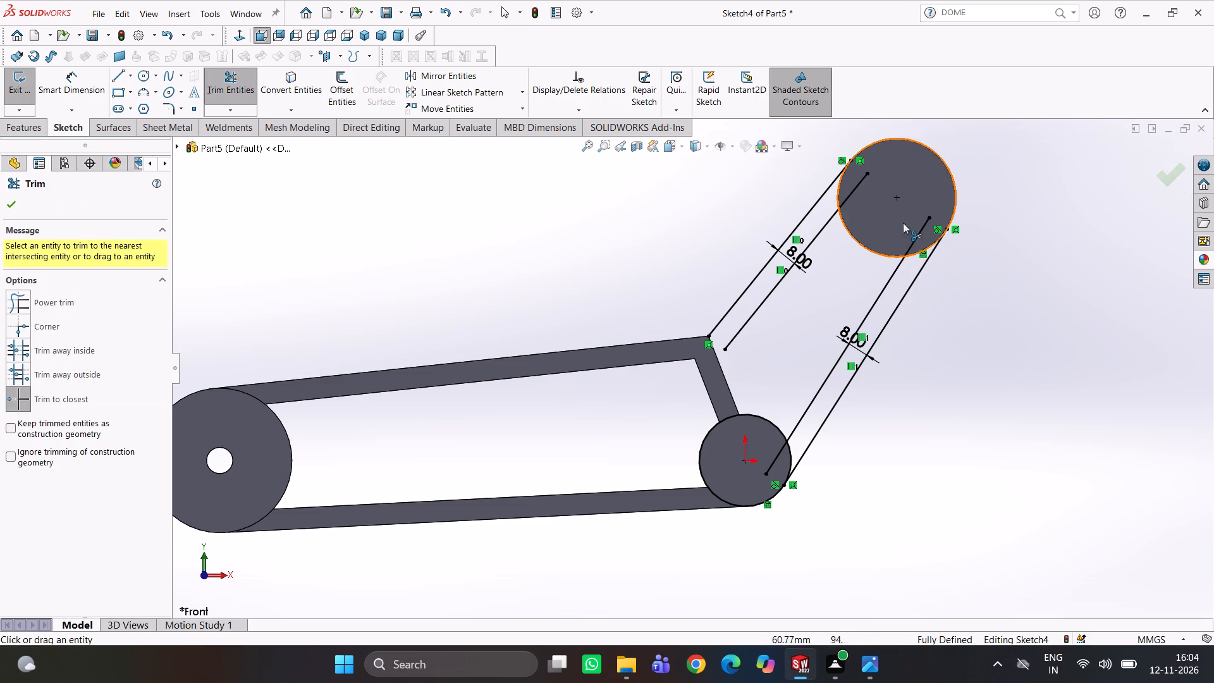
left_click(855, 189)
left_click(918, 233)
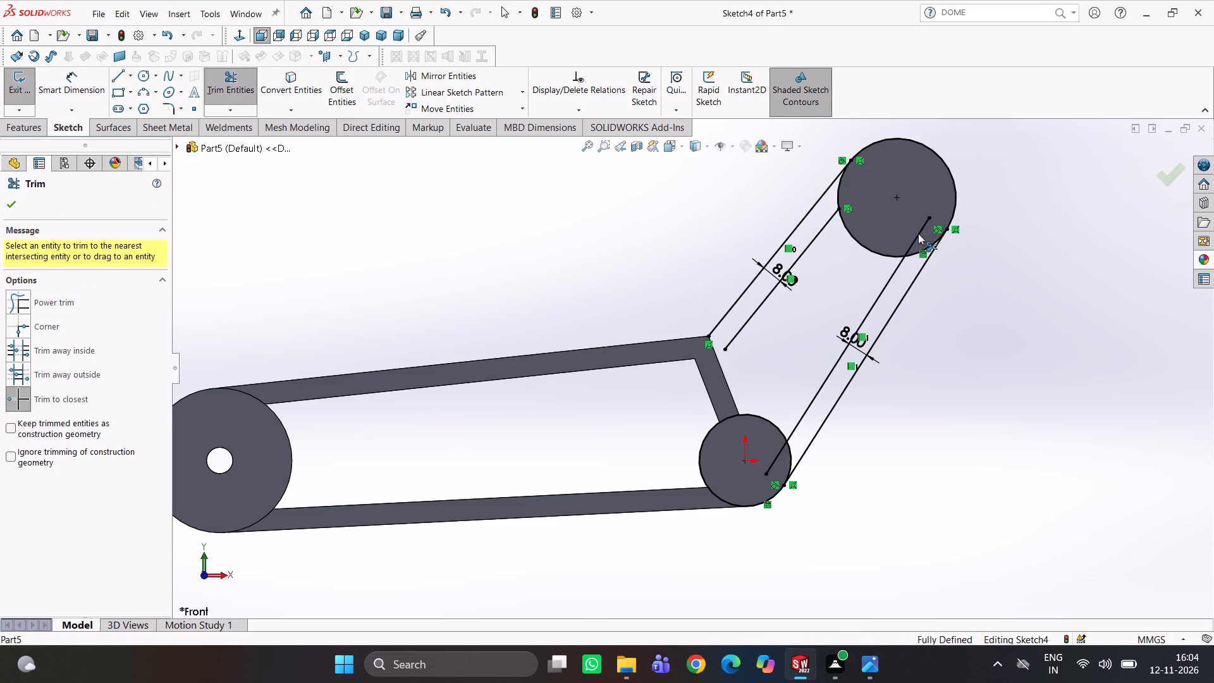
left_click(950, 169)
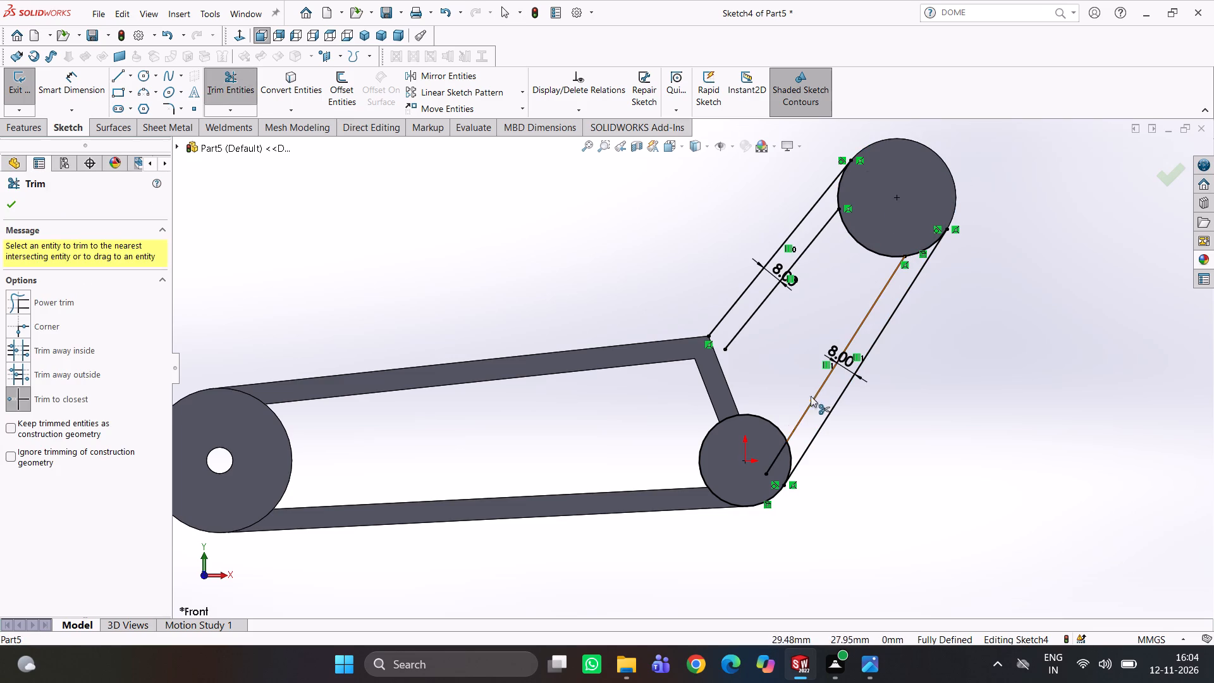
left_click(778, 453)
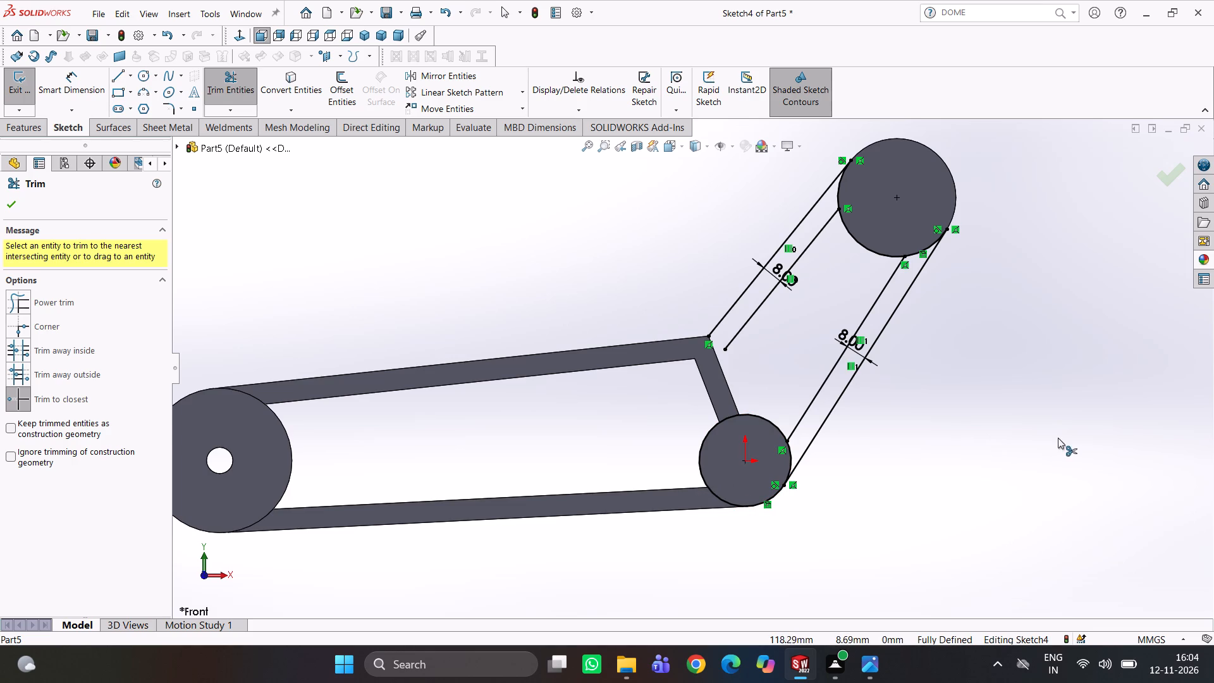
Sketch a line about 27 mm long from the lower end of the shorter inner line to the small boss's edge.
right_click_drag(1060, 438, 948, 431)
left_click(726, 350)
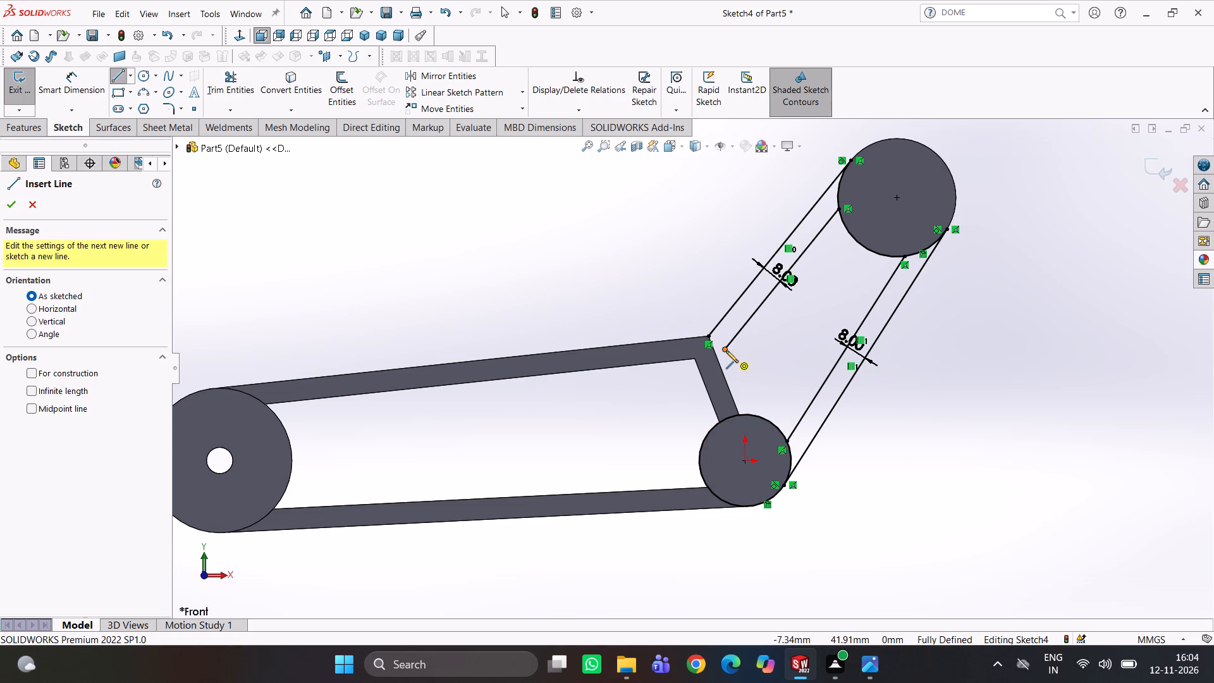
left_click(749, 415)
key("grave")
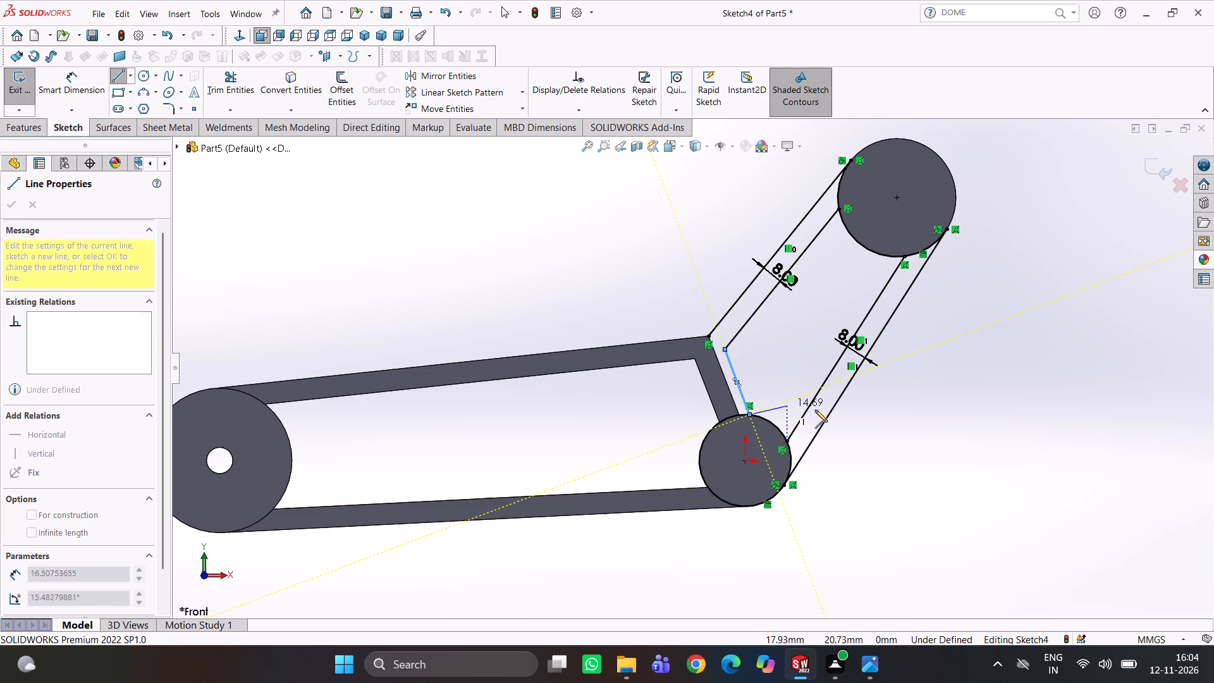
key("Escape")
left_click(1077, 464)
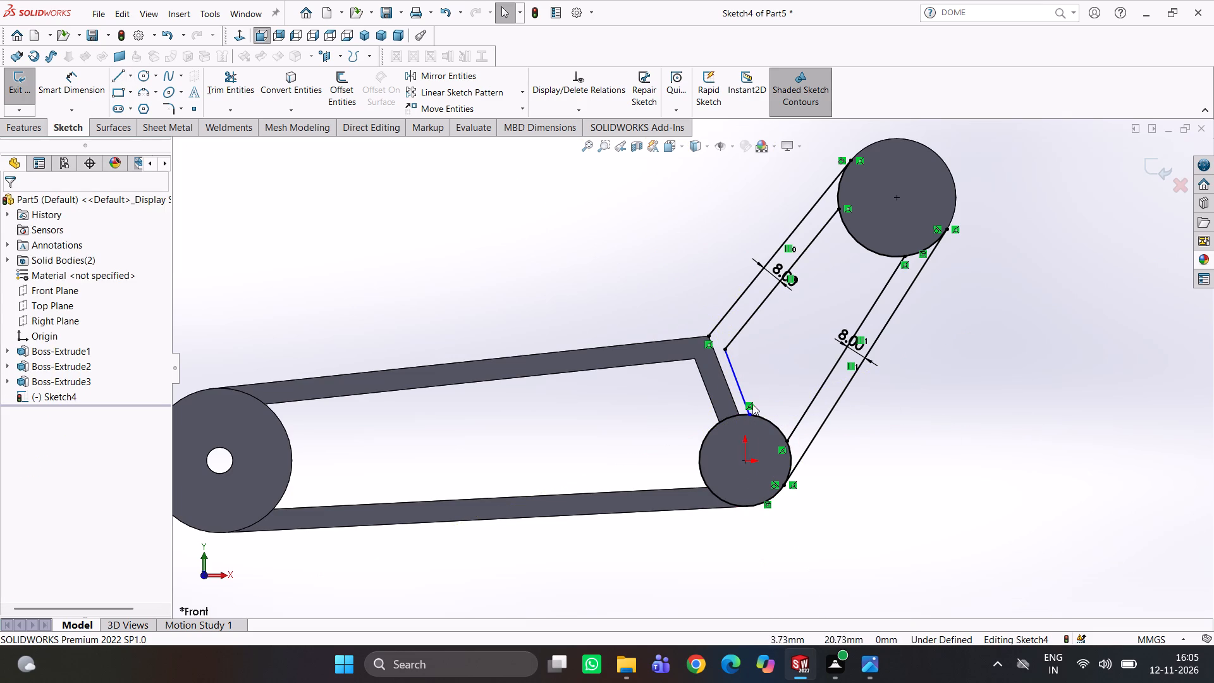
Make the new short line parallel to the adjacent edge of the existing arm's brace.
left_click(742, 395, "ctrl")
left_click(730, 396, "ctrl")
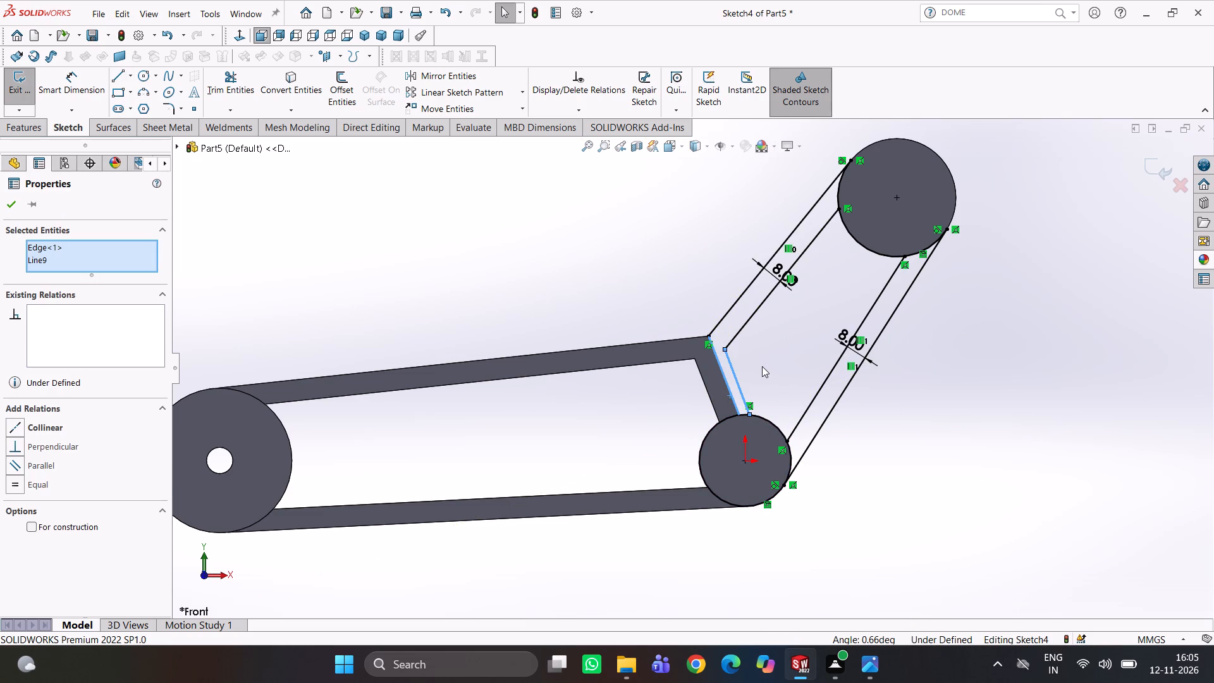
left_click(42, 462)
left_click(330, 293)
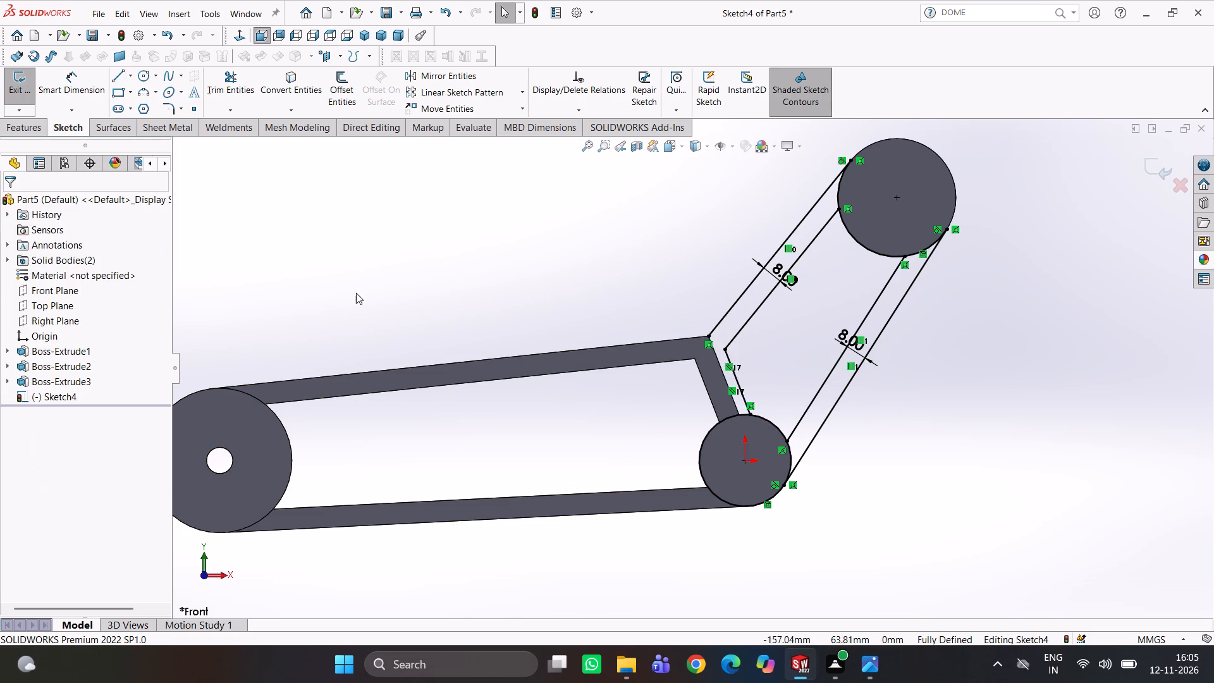
Convert the existing brace's edge facing the new short line into a sketch entity.
scroll(810, 462, "up", 1)
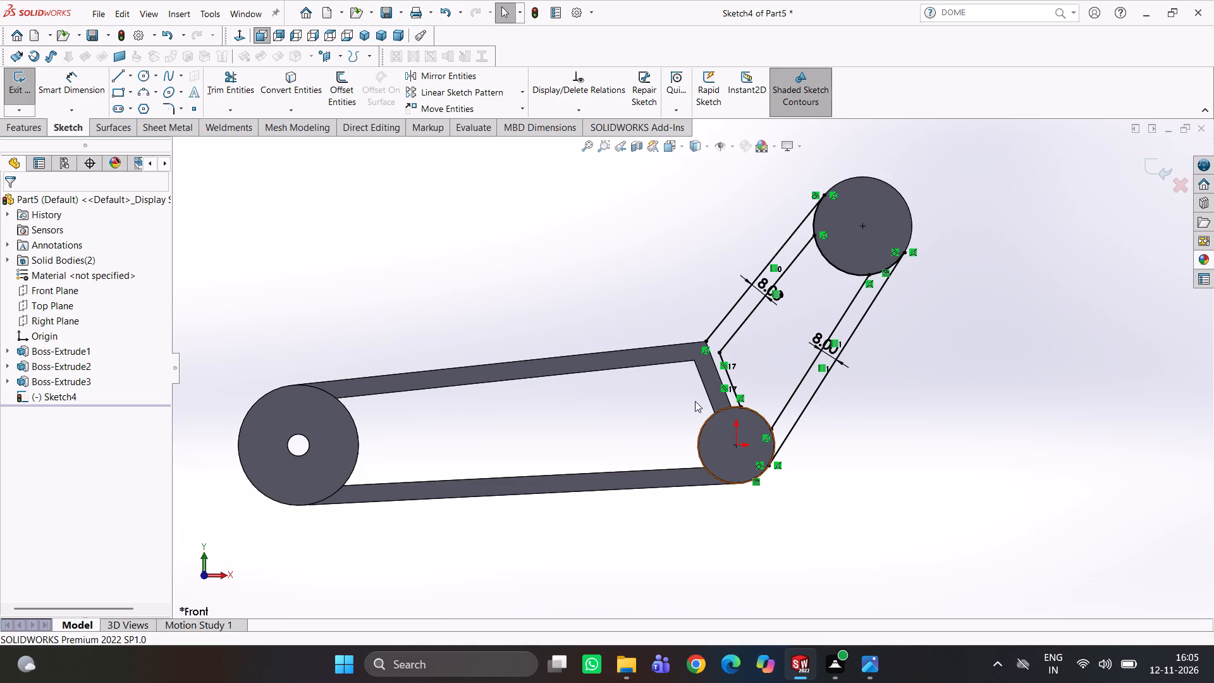
left_click(238, 84)
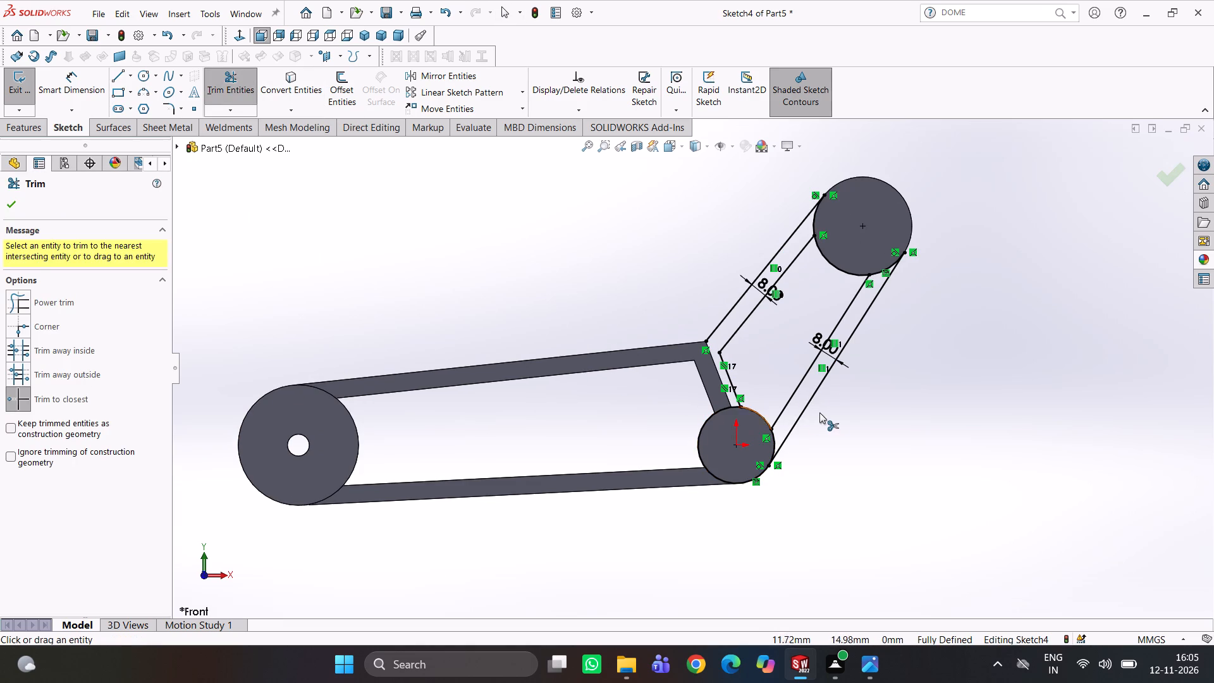
key("Escape")
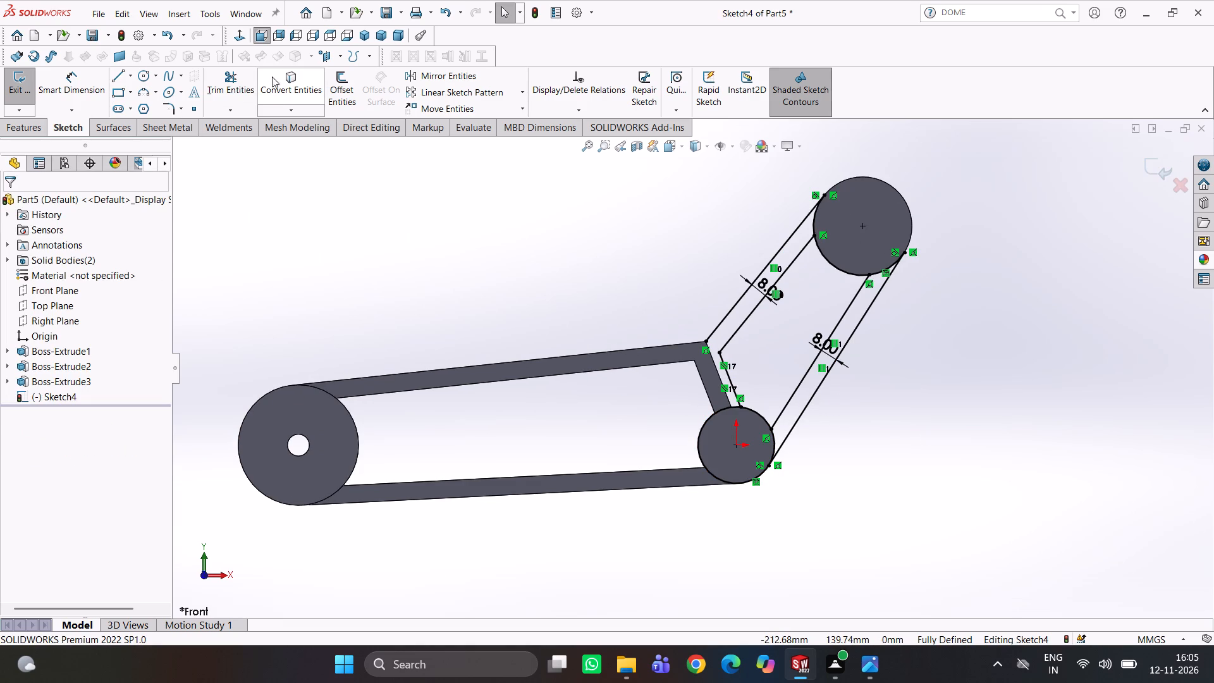
left_click(306, 81)
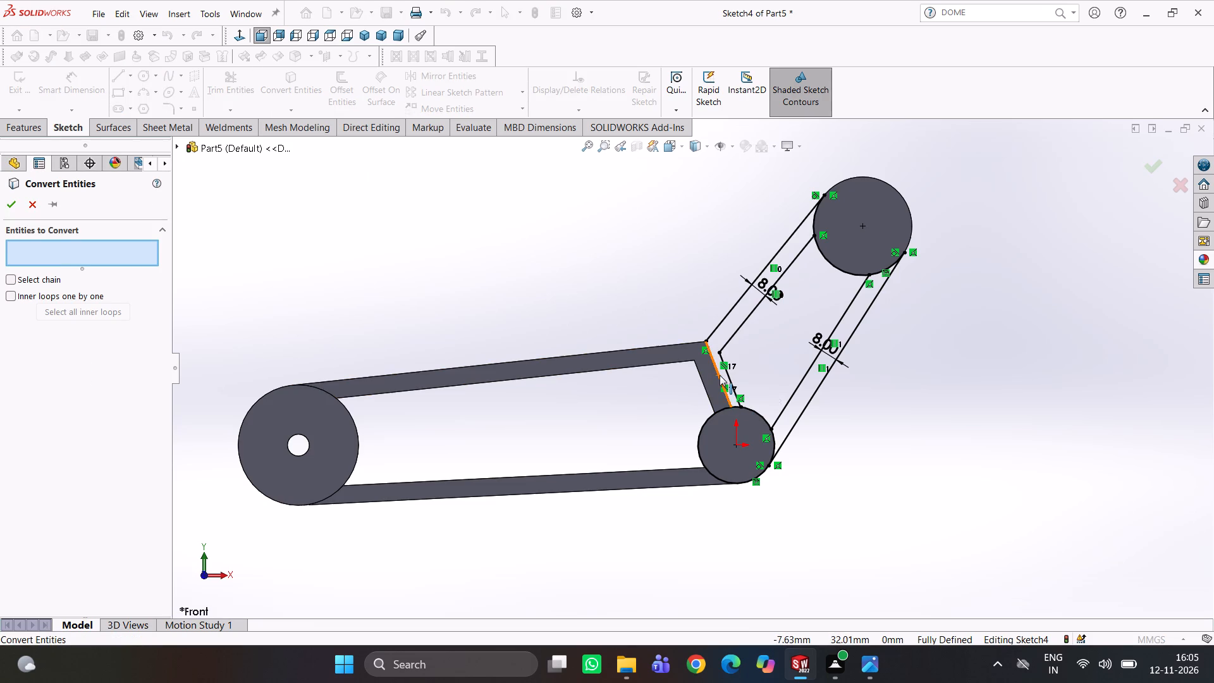
left_click(720, 375)
left_click(13, 205)
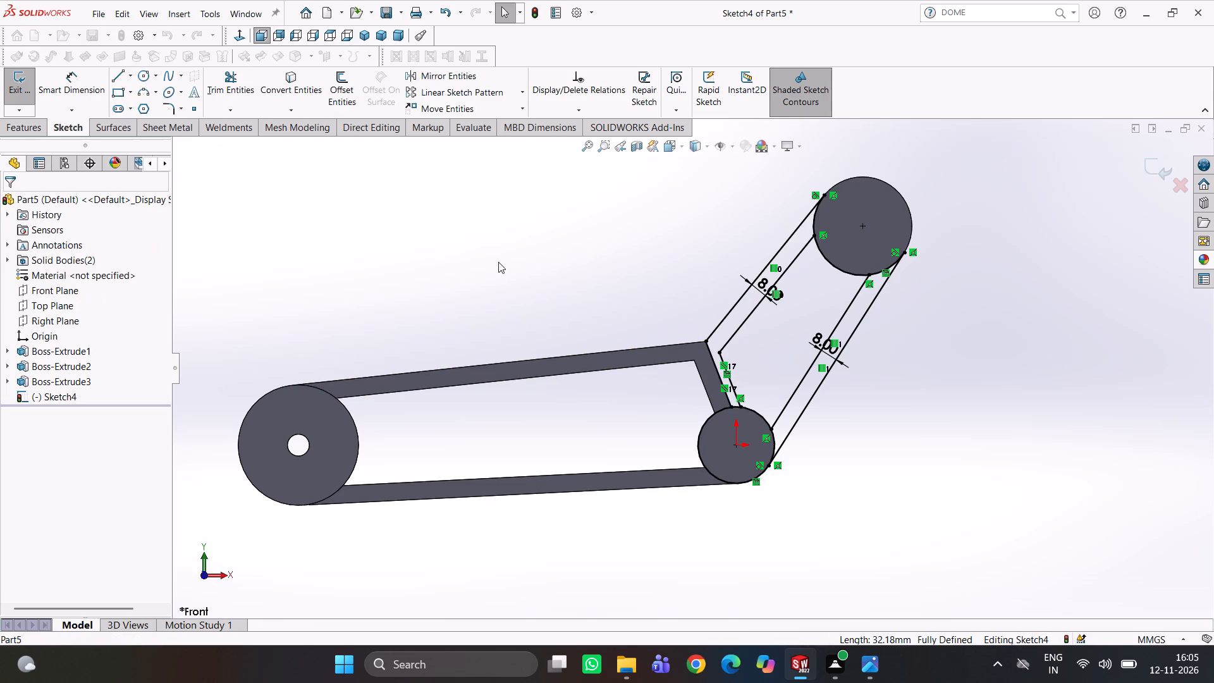
left_click(491, 257)
Trim the small boss circle's outer arc and both boss arcs between the inner lines, leaving only the closed strip profiles.
left_click(231, 95)
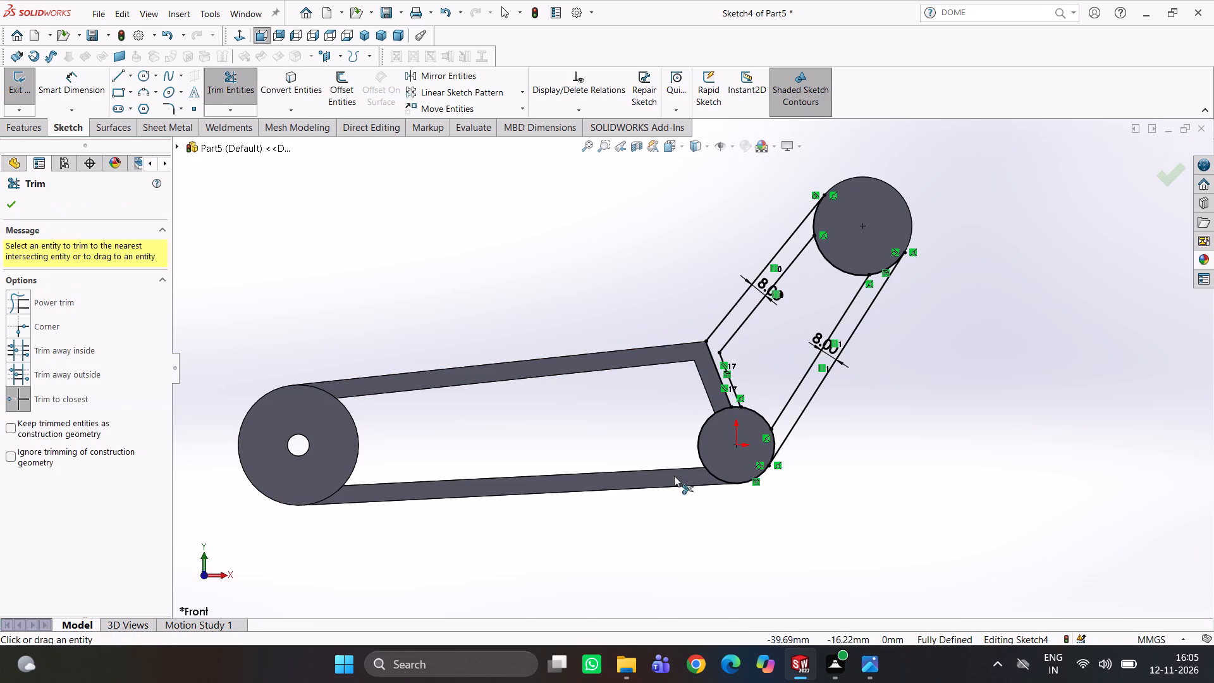
left_click(697, 454)
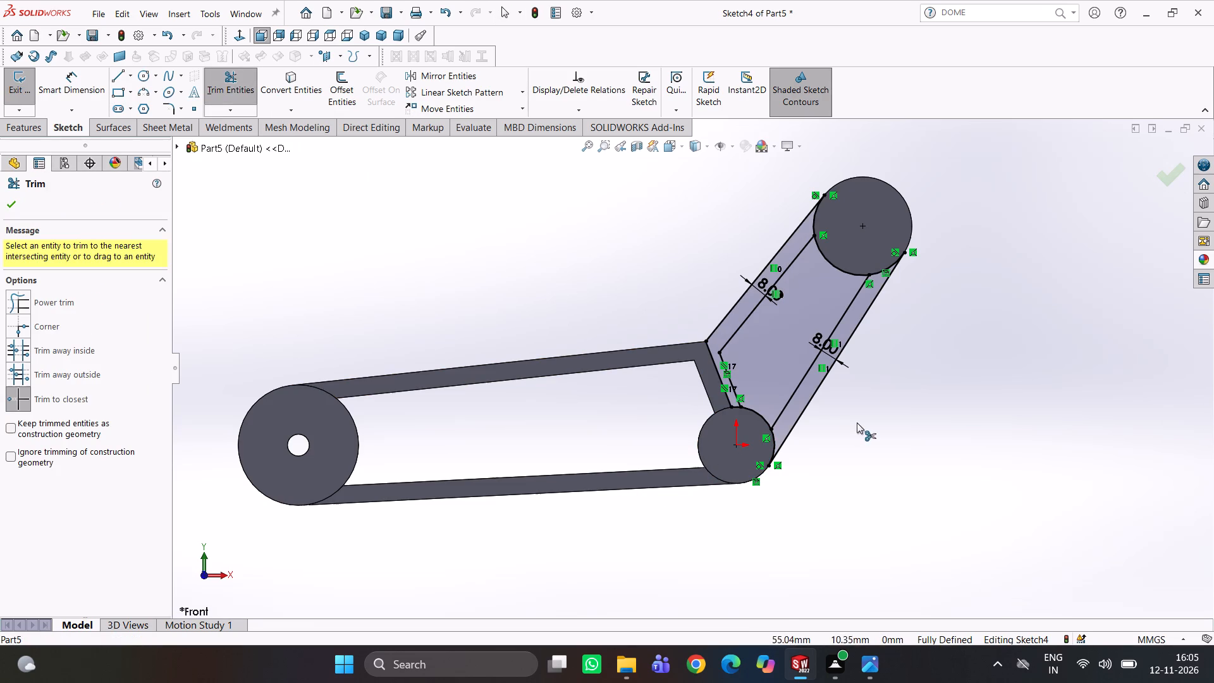
left_click(833, 268)
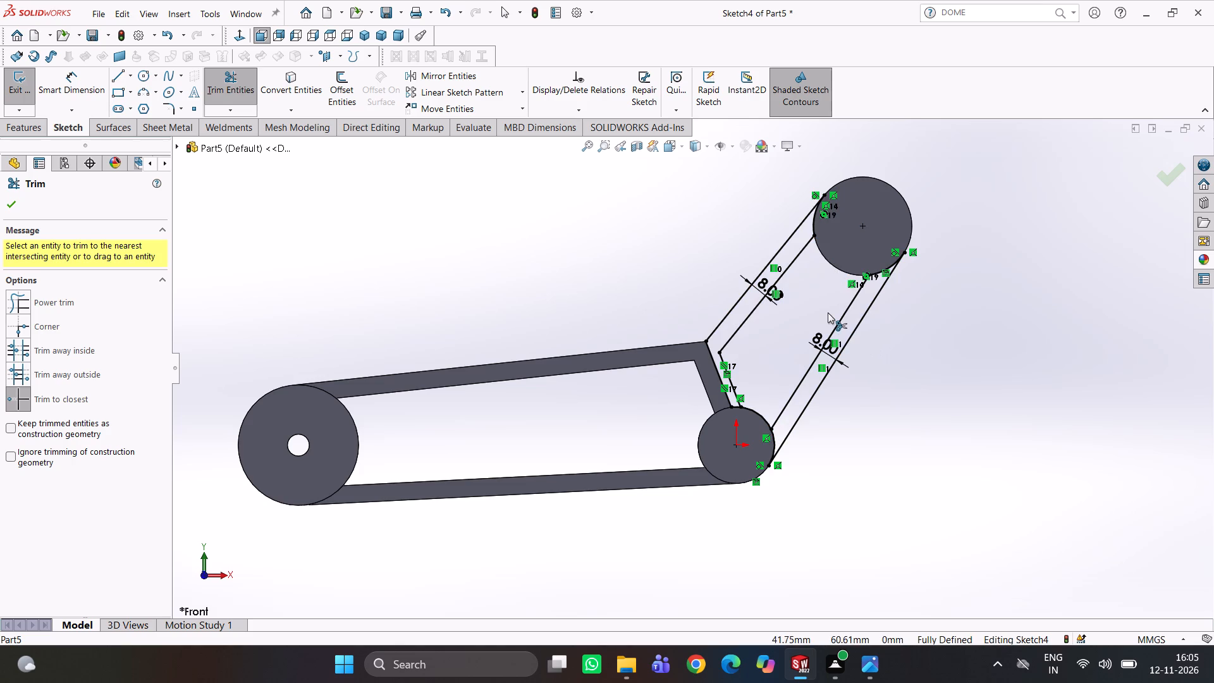
left_click(763, 415)
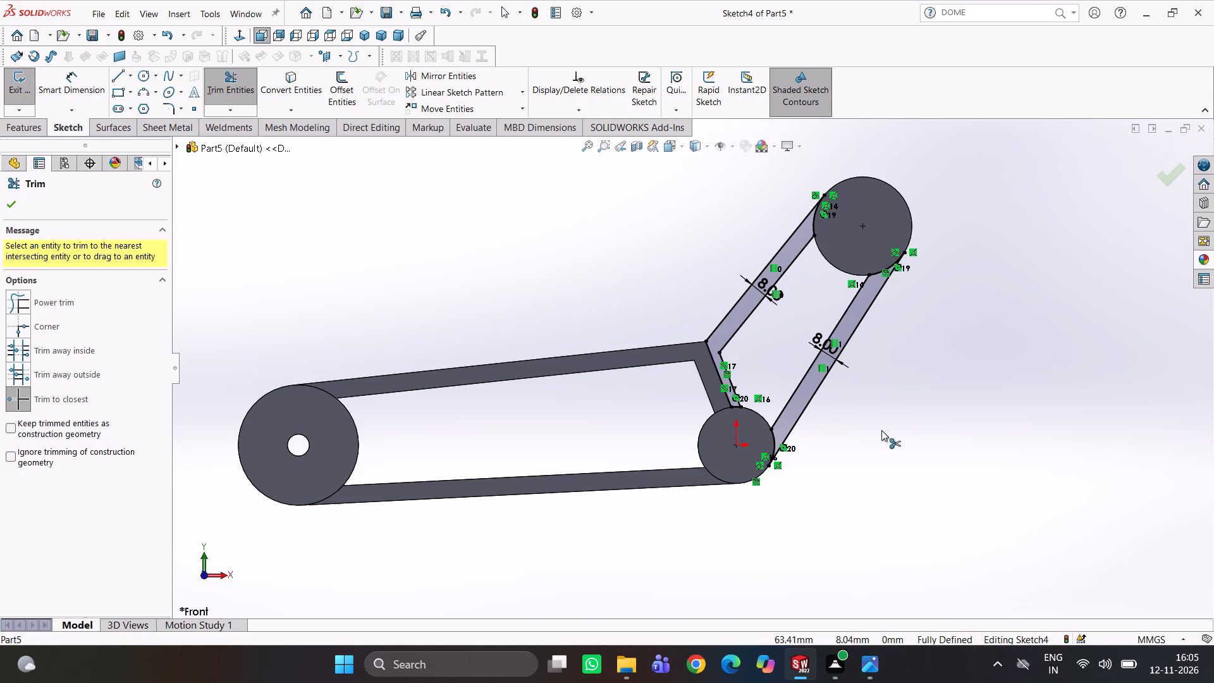
left_click(886, 431)
left_click(1176, 177)
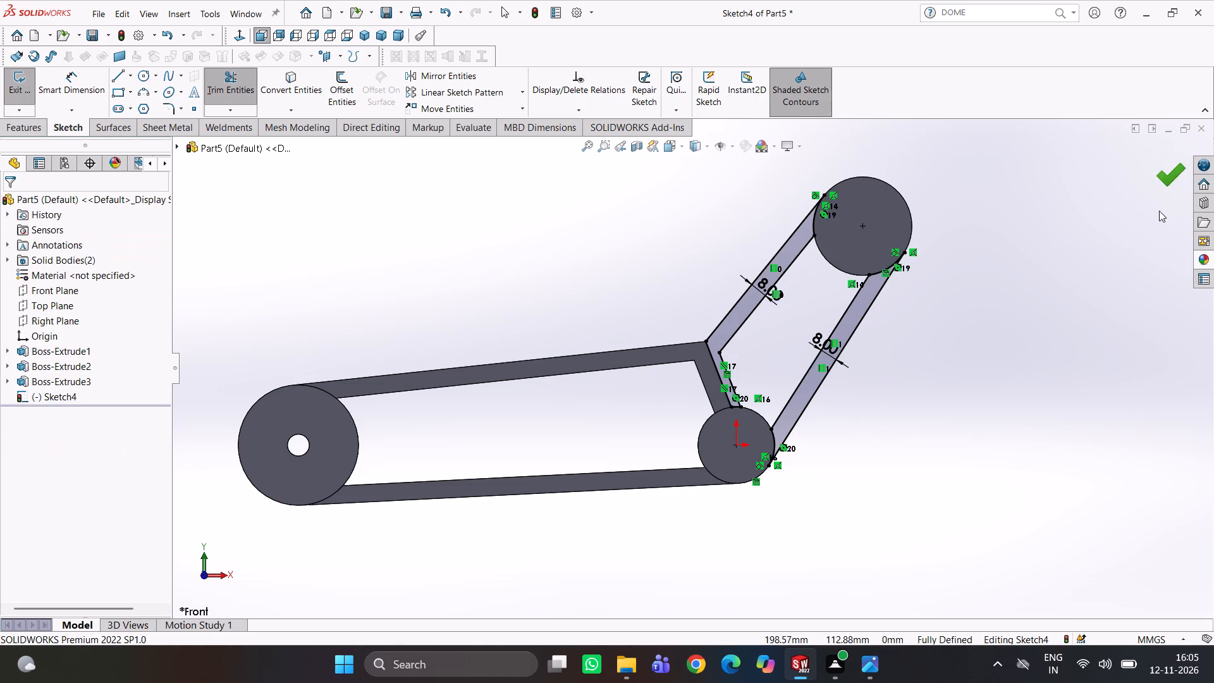
Extrude the upper arm strip profiles 20 mm using Mid Plane with the result merged.
left_click(19, 124)
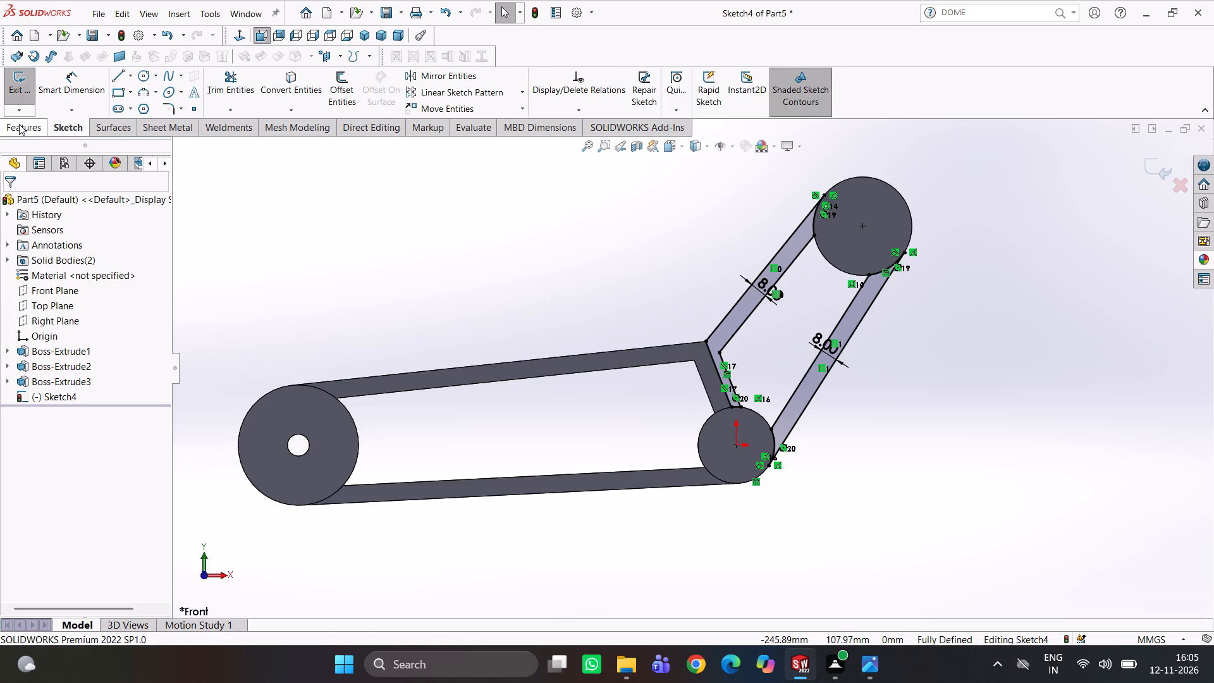
left_click(29, 85)
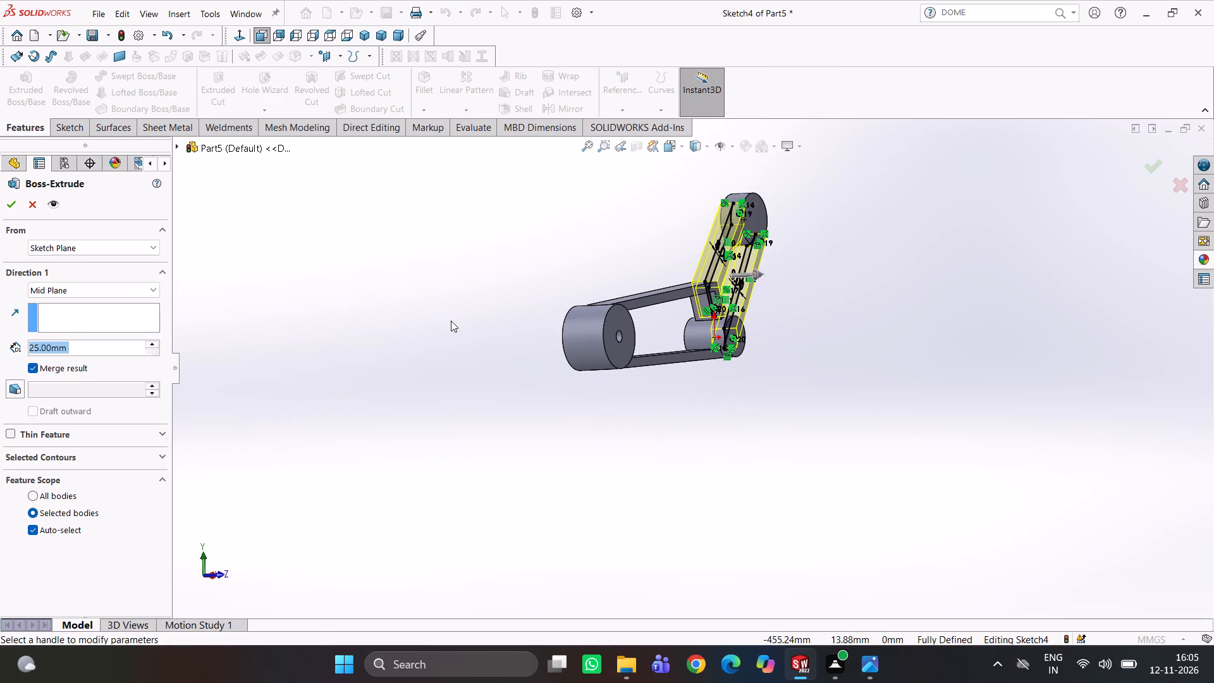
middle_click_drag(463, 341, 520, 409)
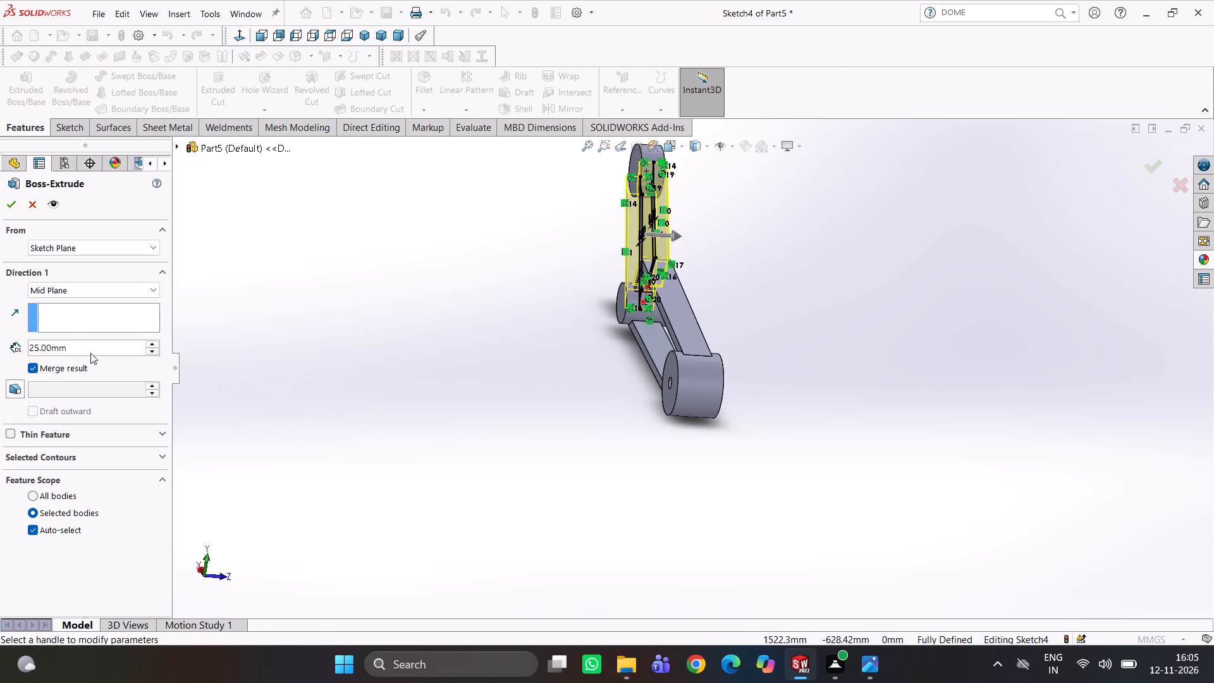
left_click_drag(89, 348, 0, 369)
type("20")
key("Return")
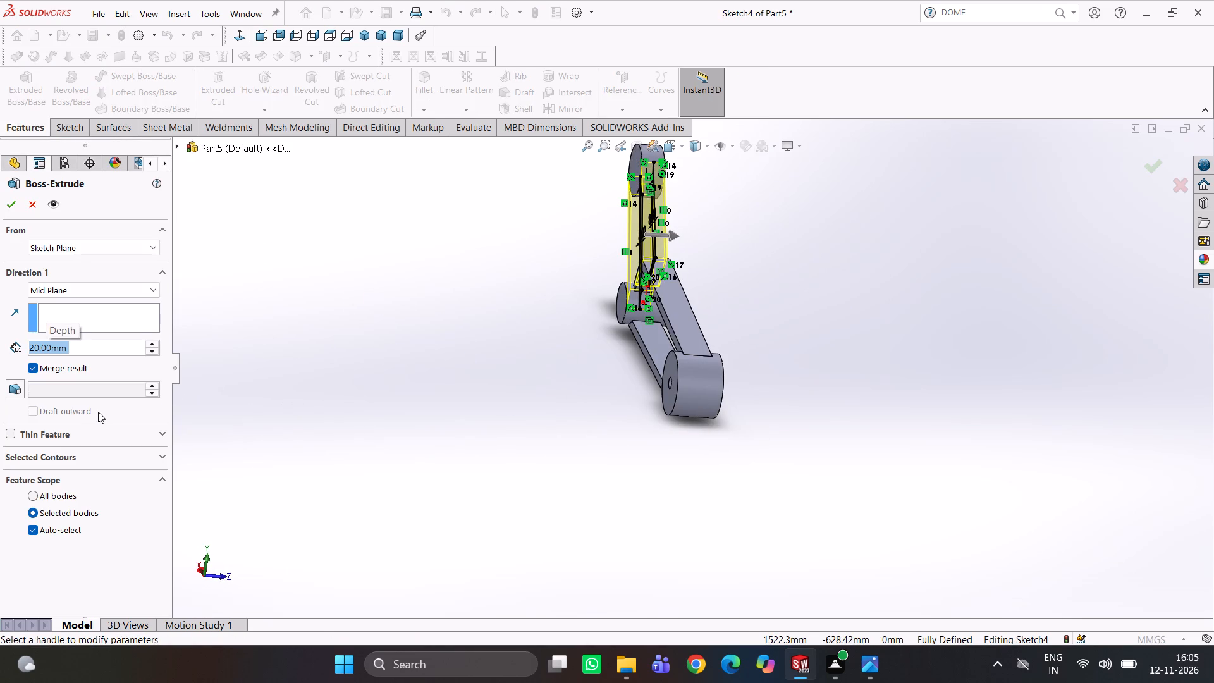
left_click(11, 206)
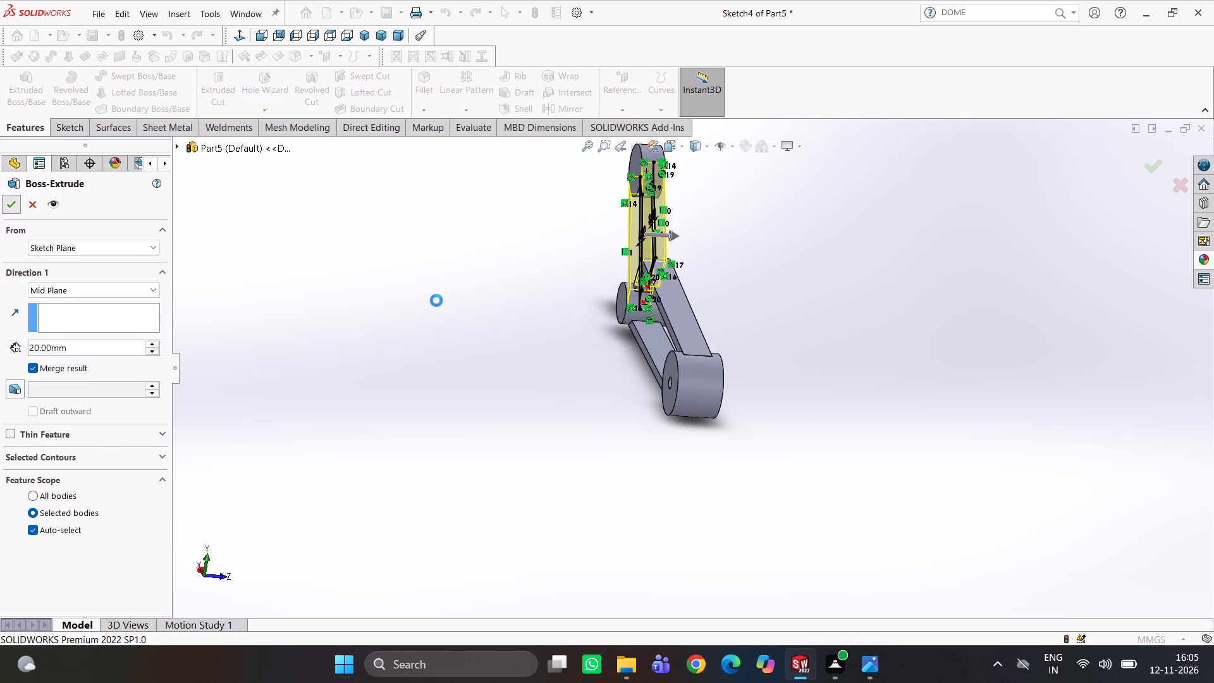
middle_click_drag(736, 309, 598, 257)
left_click(576, 252)
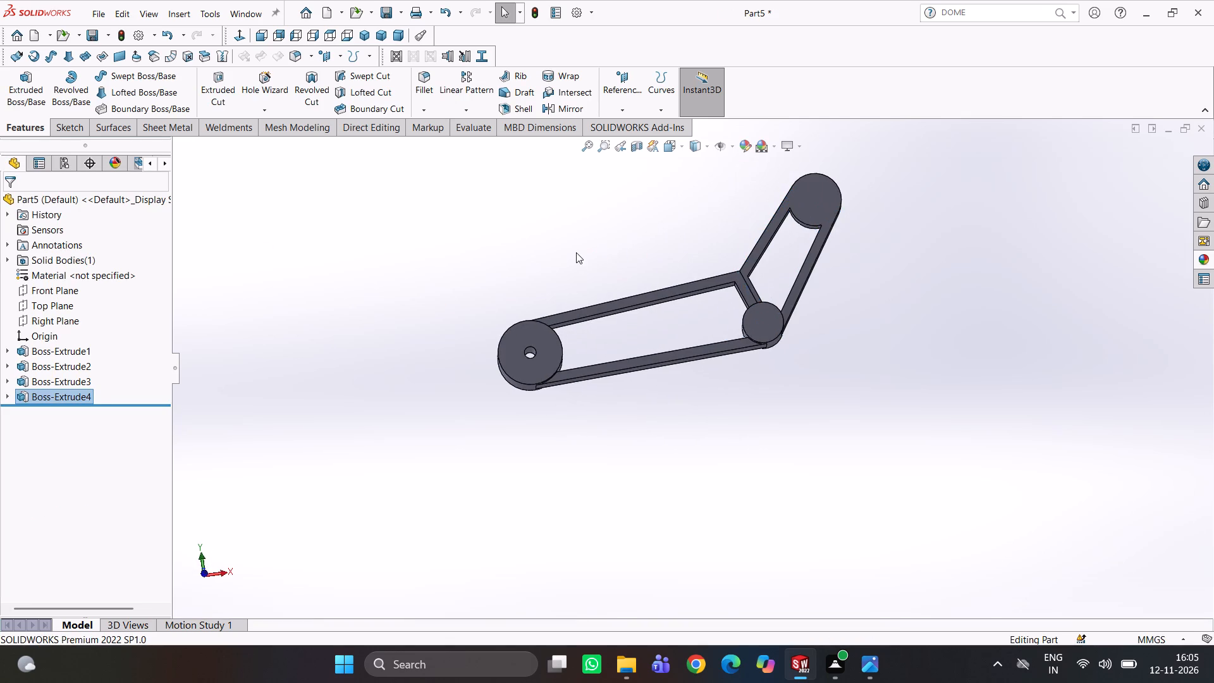
Fillet the inner step edges where the upper arm's sides meet the wider brace, on both sides, with a 10 mm radius.
middle_click_drag(737, 314, 744, 387)
scroll(744, 388, "down", 5)
middle_click_drag(759, 265, 770, 325)
scroll(765, 252, "down", 4)
middle_click_drag(766, 257, 807, 302)
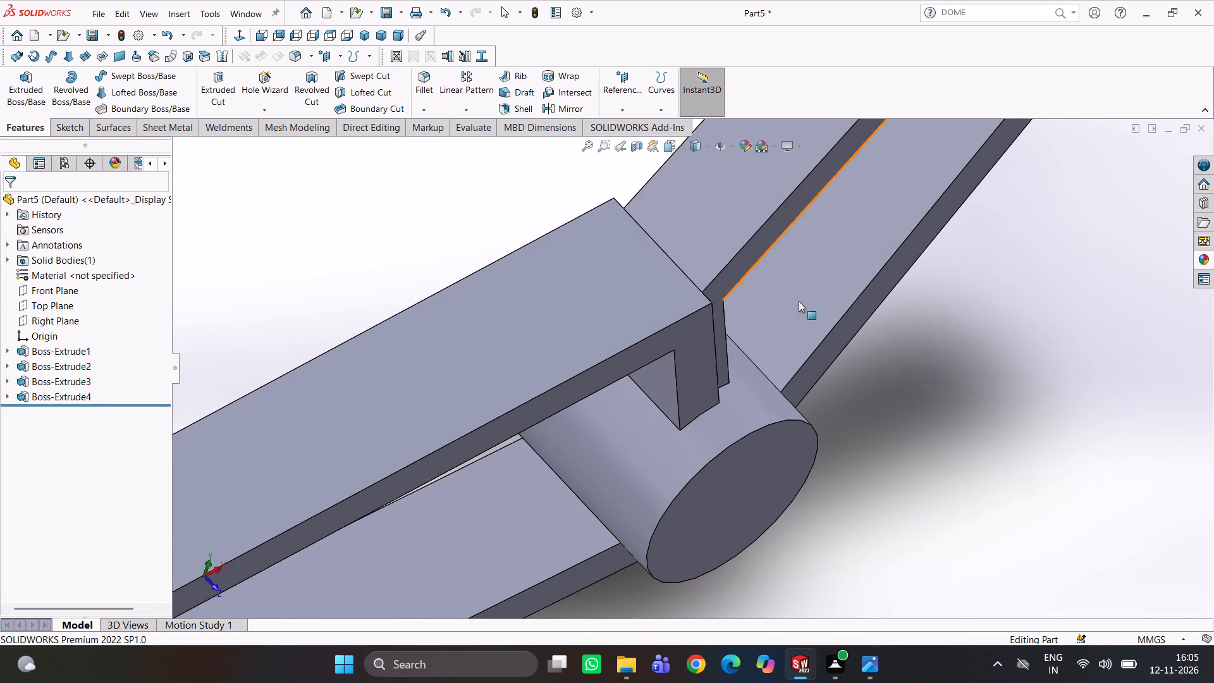
left_click(427, 87)
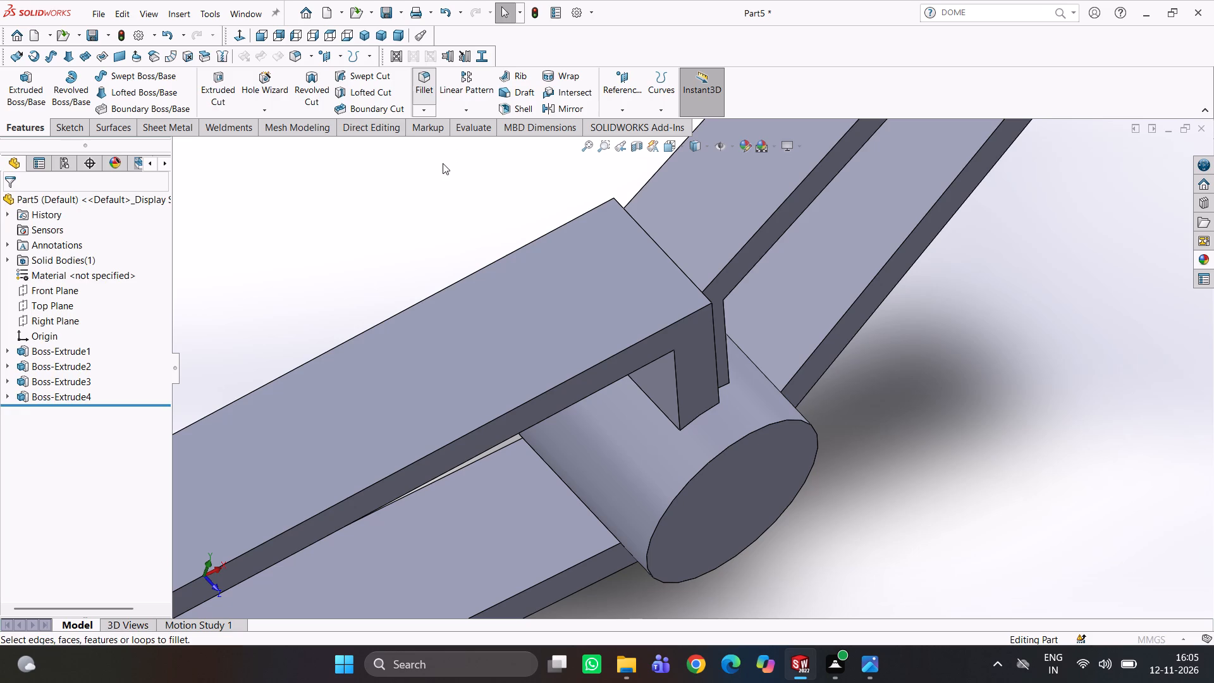
middle_click_drag(767, 348, 749, 345)
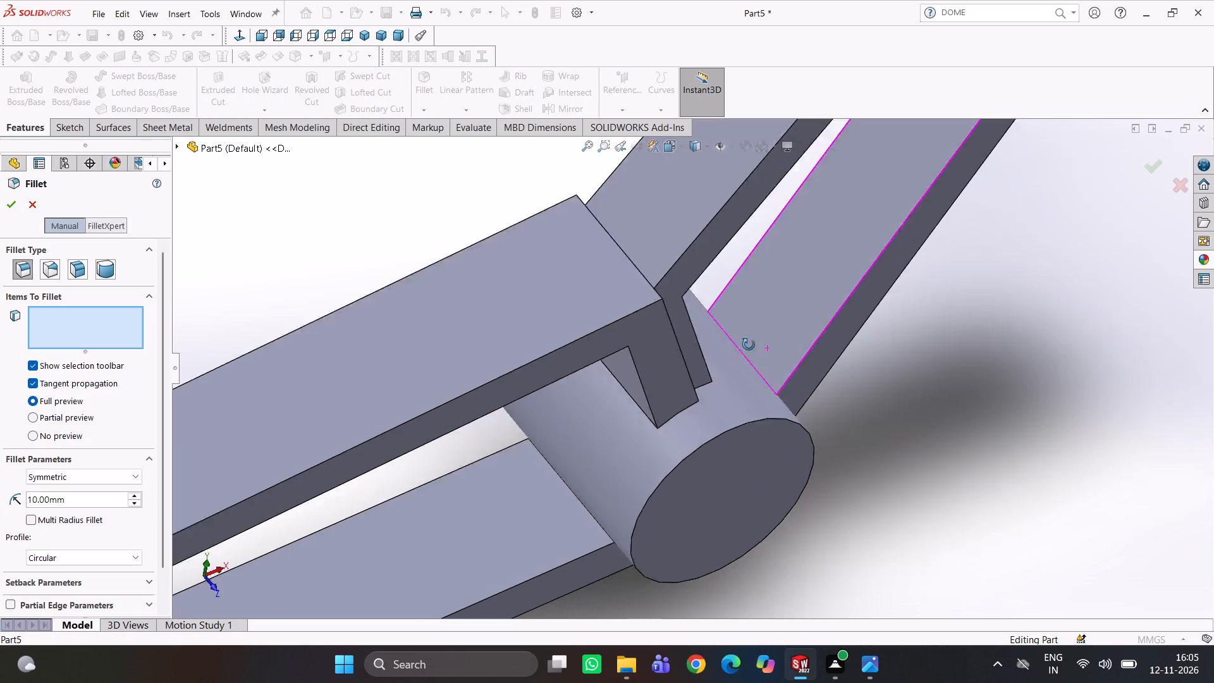
middle_click_drag(749, 345, 727, 343)
left_click(623, 357)
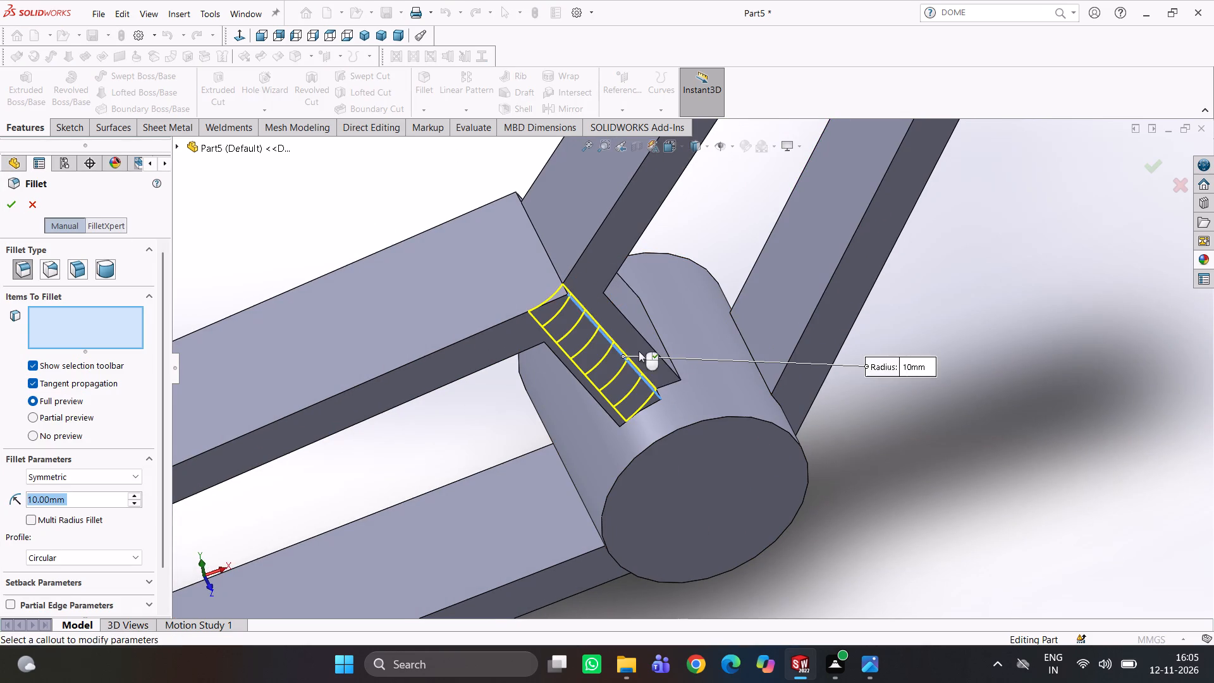
middle_click_drag(652, 344, 650, 417)
scroll(611, 336, "down", 4)
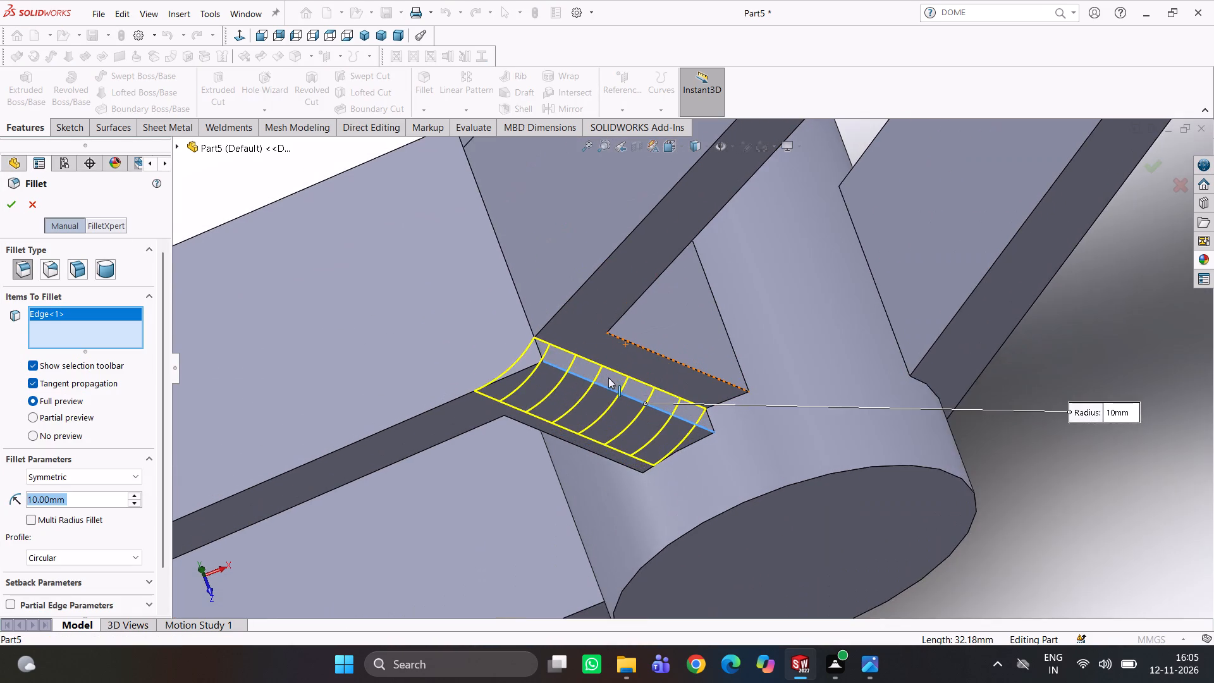
middle_click_drag(615, 372, 632, 370)
left_click(589, 357)
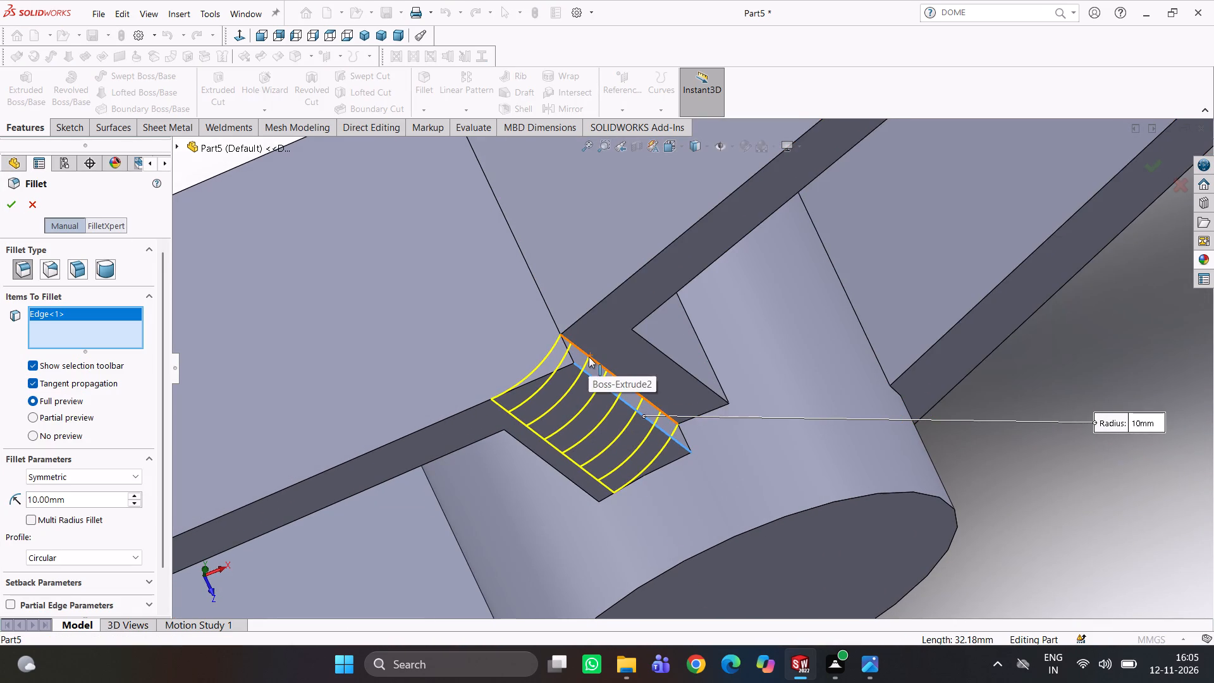
left_click(598, 364)
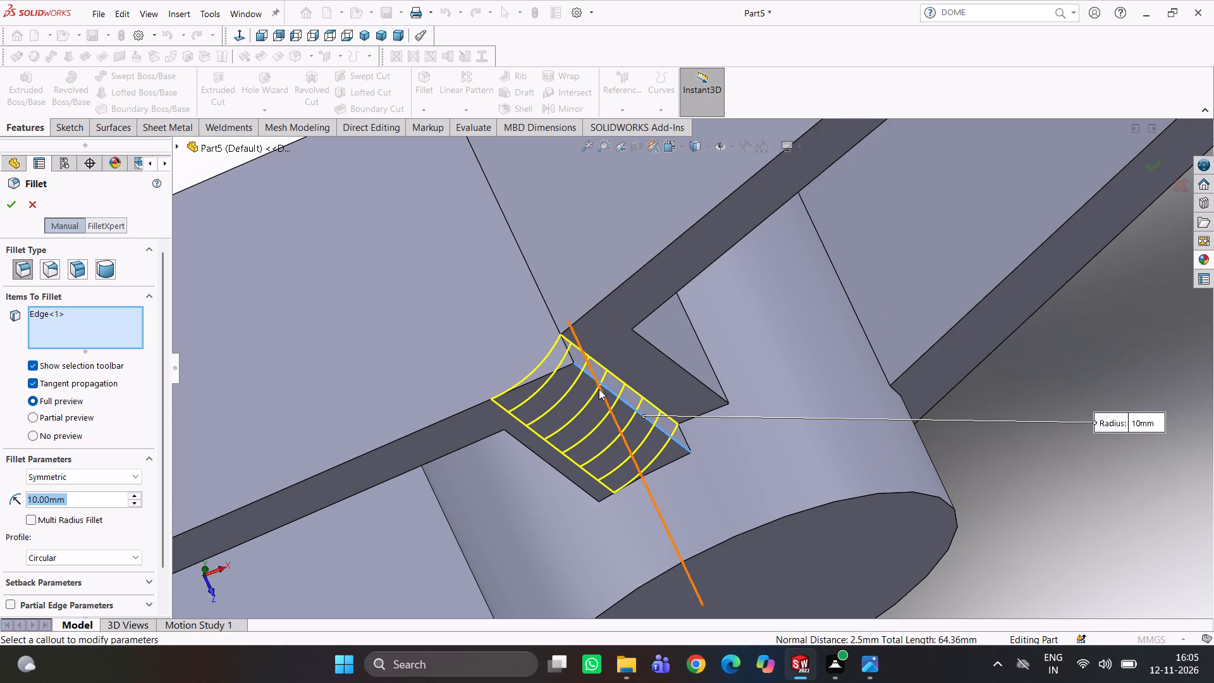
left_click(603, 386)
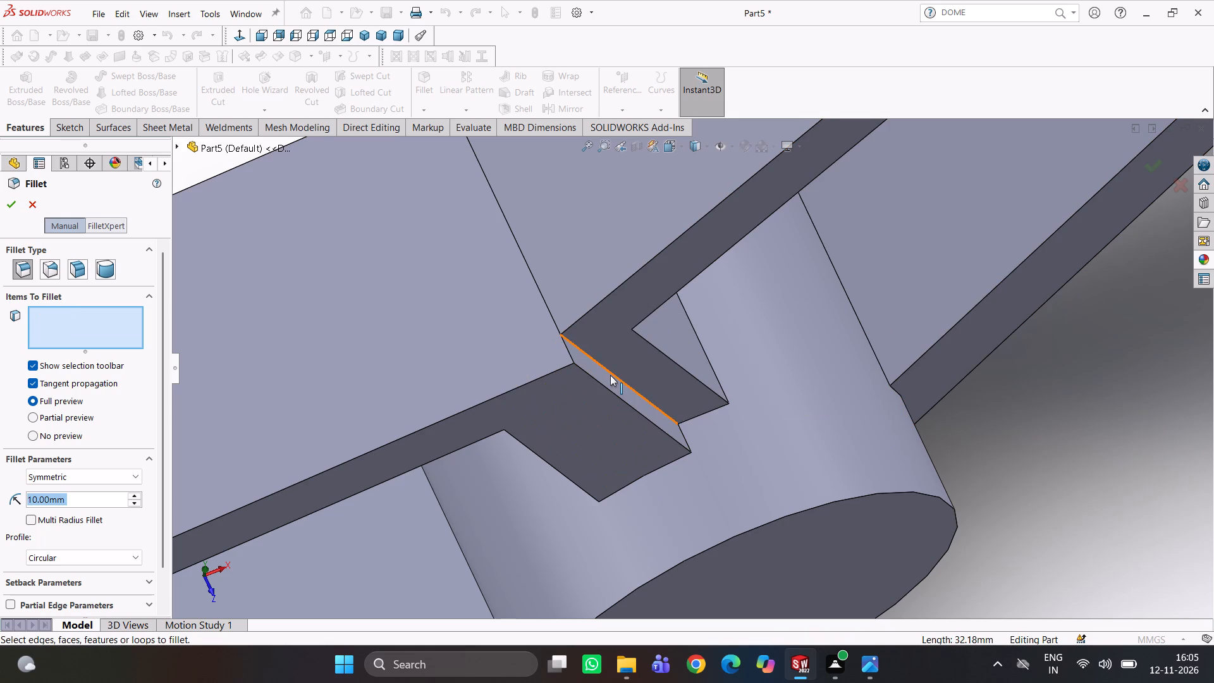
left_click(610, 375)
middle_click_drag(645, 376, 666, 357)
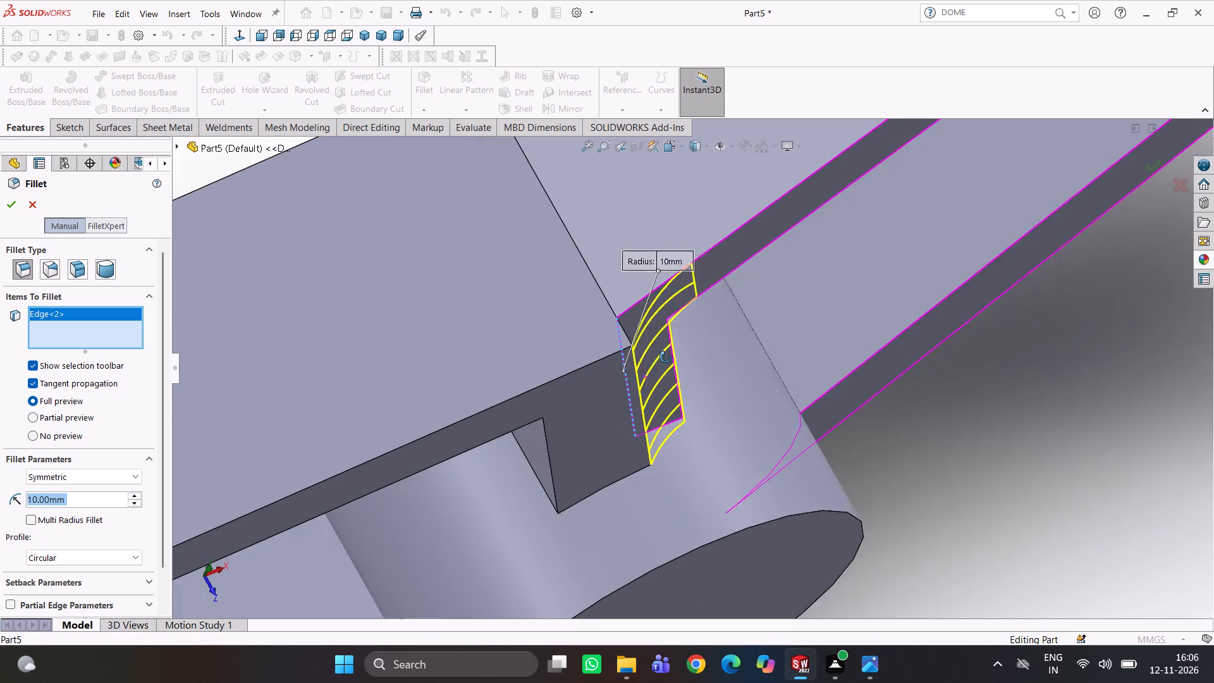
middle_click_drag(666, 357, 634, 401)
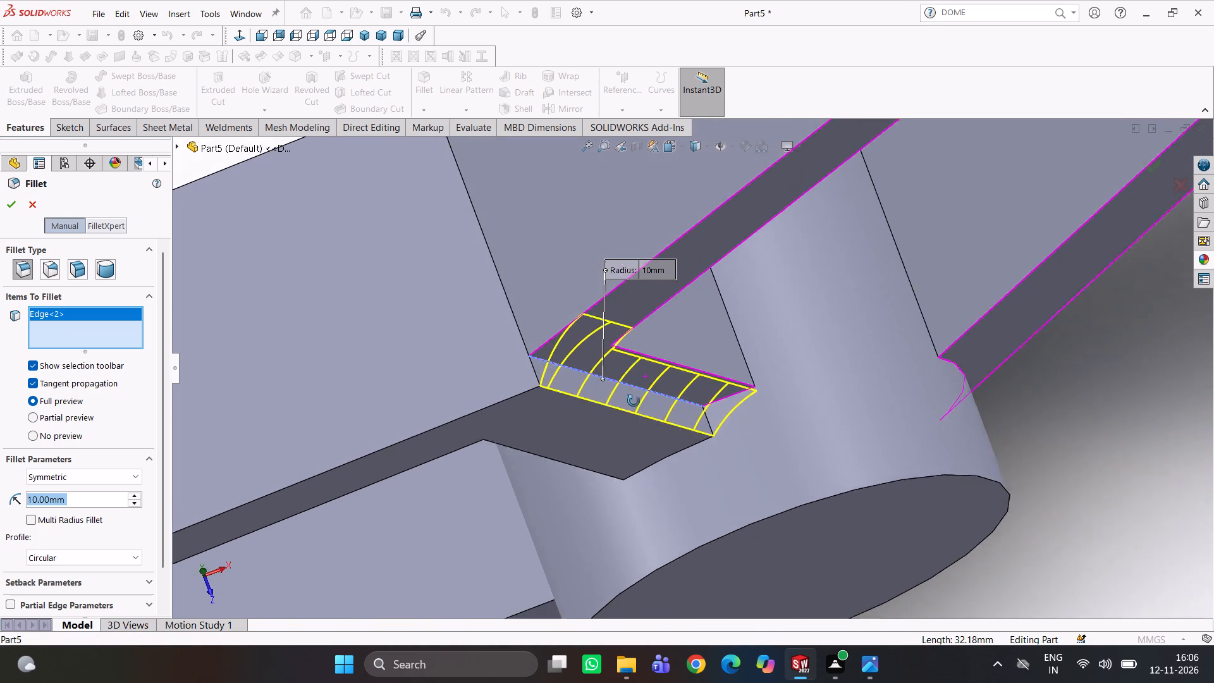
middle_click_drag(634, 401, 678, 495)
scroll(585, 225, "up", 3)
middle_click_drag(585, 225, 561, 303)
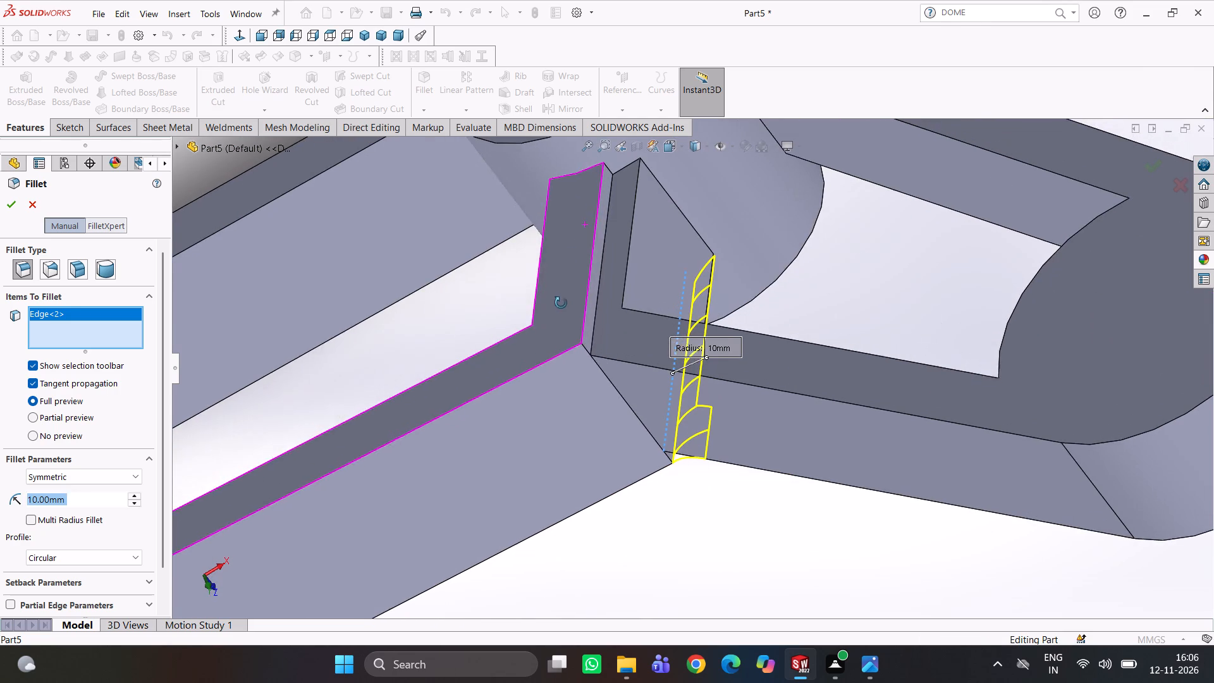
middle_click_drag(561, 303, 561, 304)
left_click(603, 252)
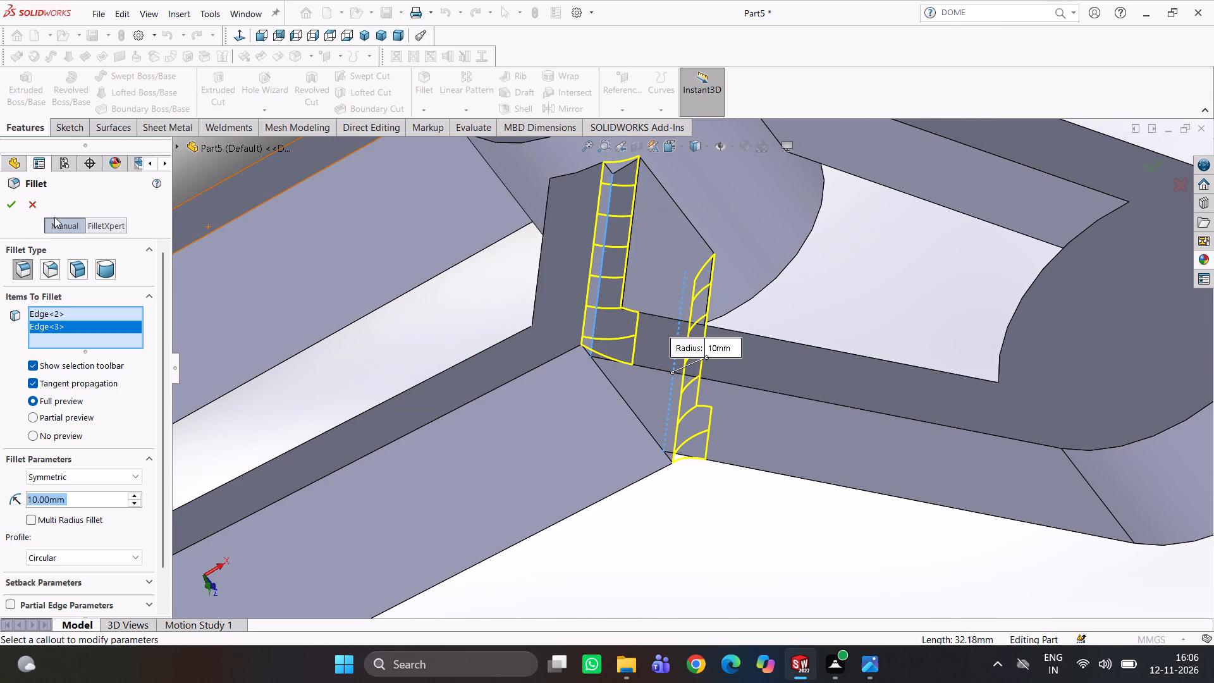
left_click(15, 202)
Fillet the outer step edges along the wider lower-arm brace, on both sides, with a 10 mm radius.
scroll(606, 373, "up", 1)
middle_click_drag(607, 373, 604, 214)
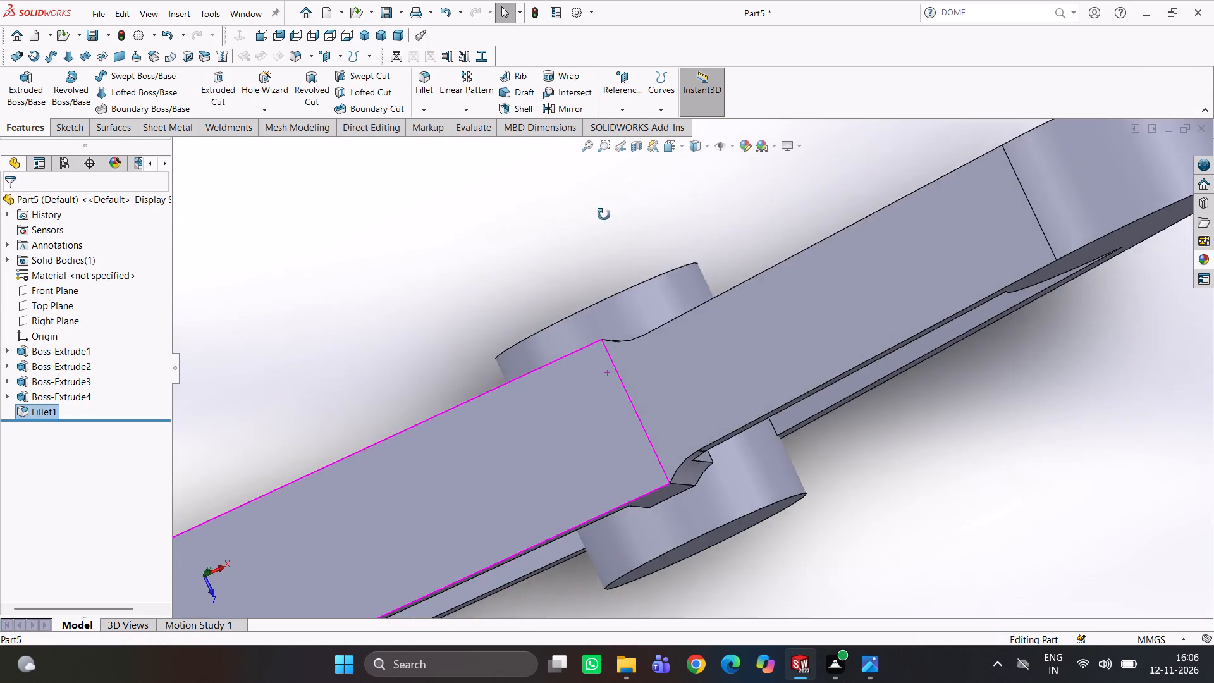
middle_click_drag(604, 214, 604, 213)
scroll(634, 349, "up", 4)
middle_click_drag(689, 359, 731, 221)
scroll(722, 314, "up", 3)
middle_click_drag(730, 348, 649, 321)
scroll(714, 405, "down", 2)
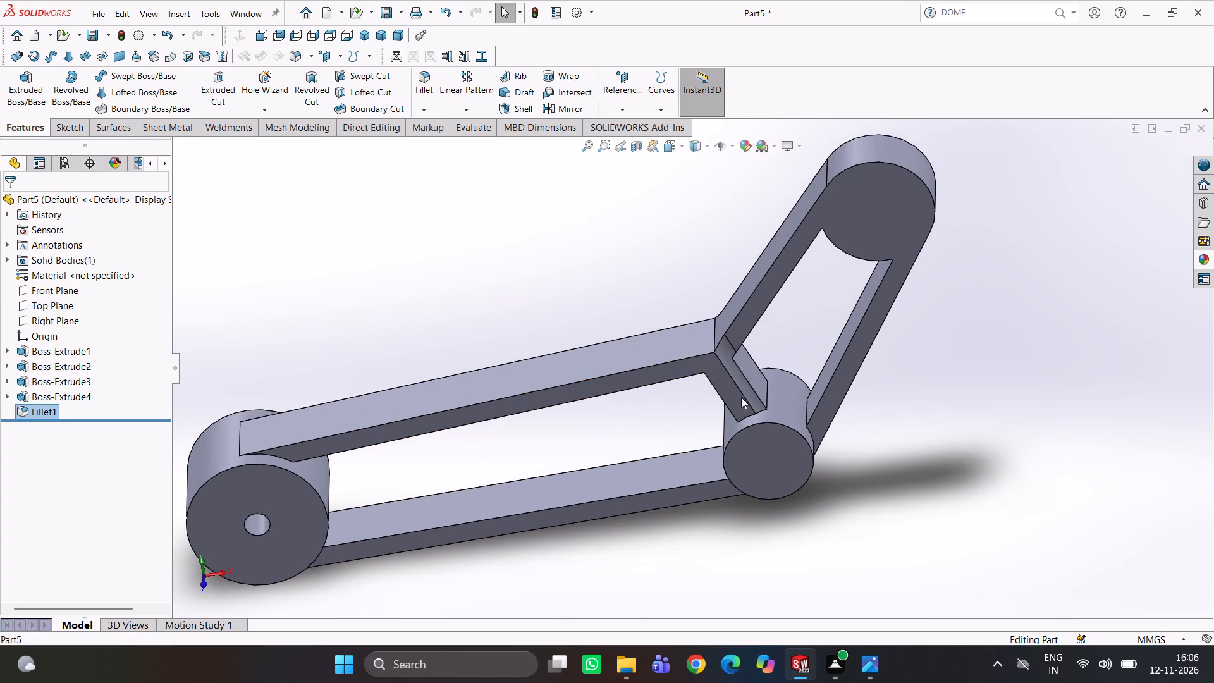
scroll(756, 407, "down", 4)
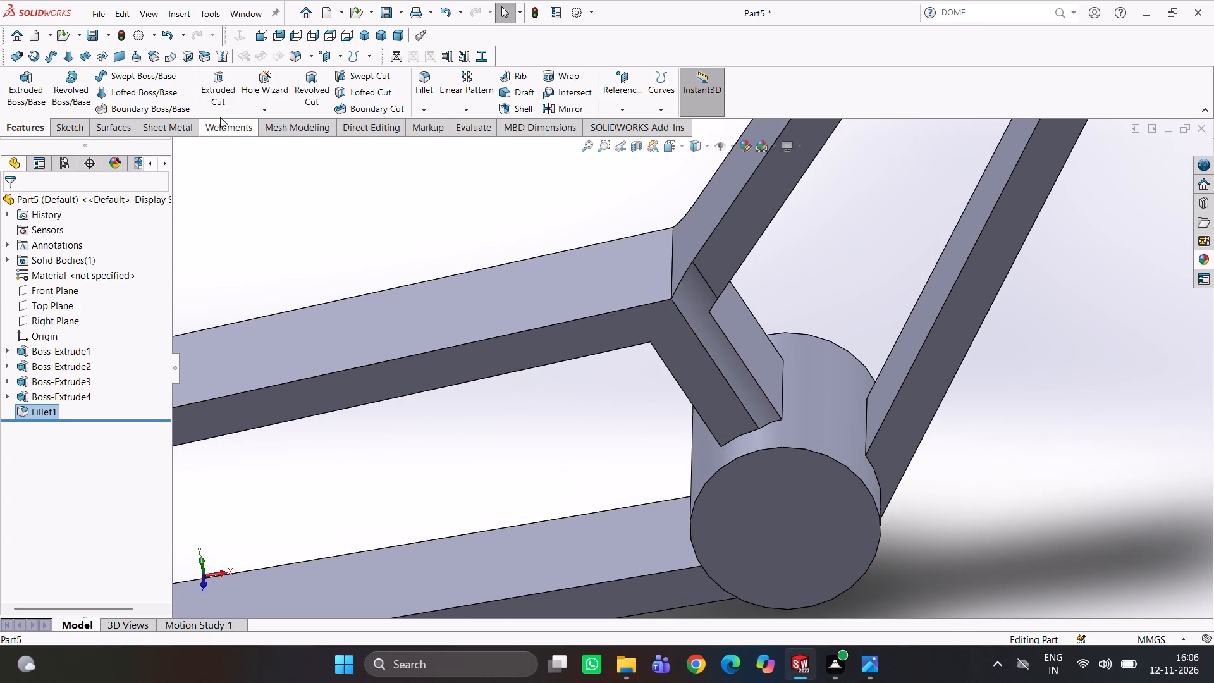
left_click(422, 87)
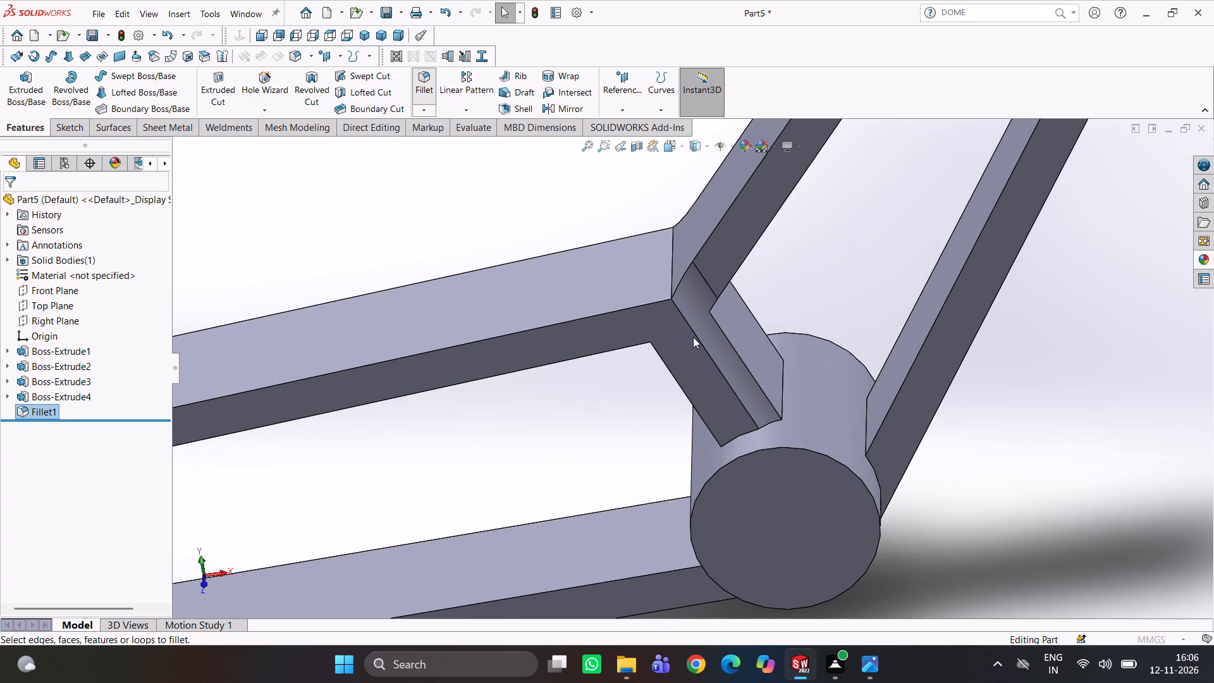
left_click(696, 337)
middle_click_drag(639, 301, 718, 417)
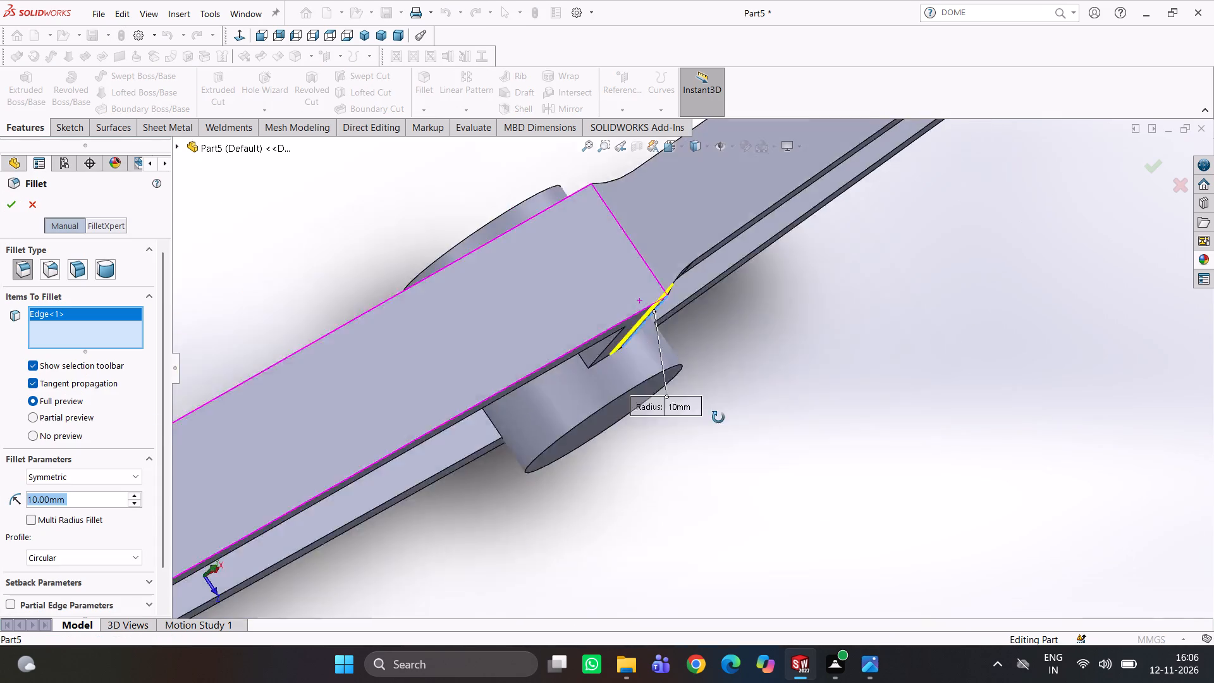
middle_click_drag(718, 417, 732, 456)
scroll(543, 164, "down", 3)
middle_click_drag(543, 216, 582, 281)
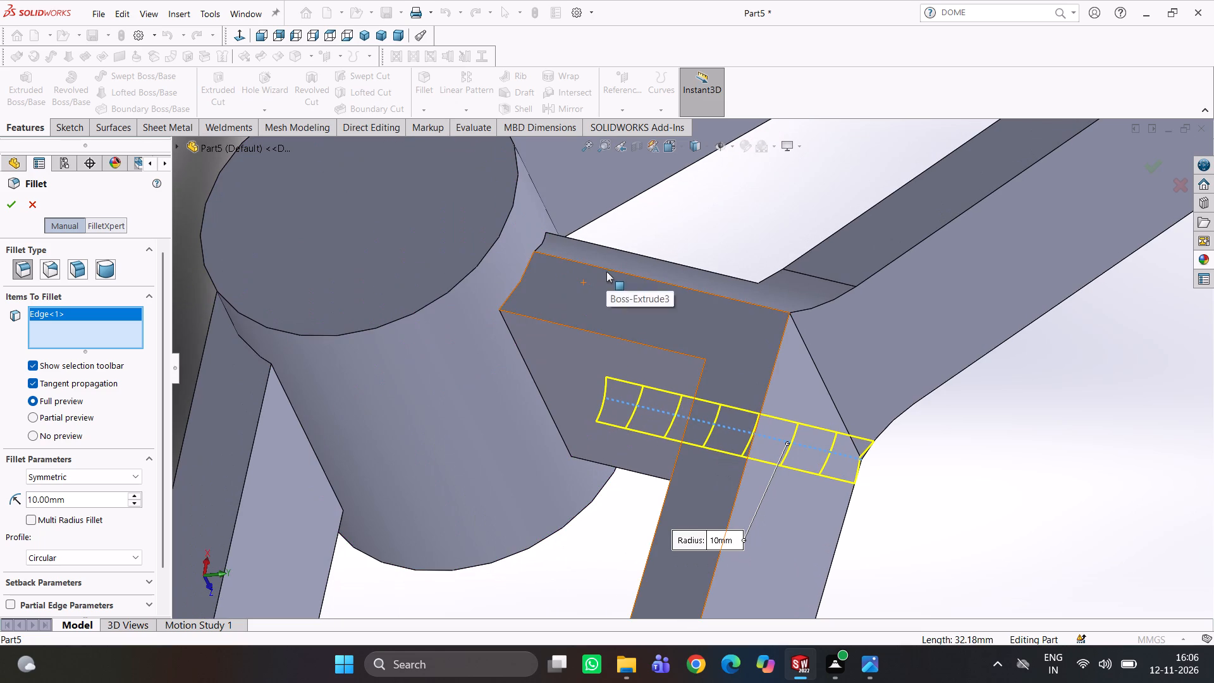
left_click(607, 271)
left_click(11, 200)
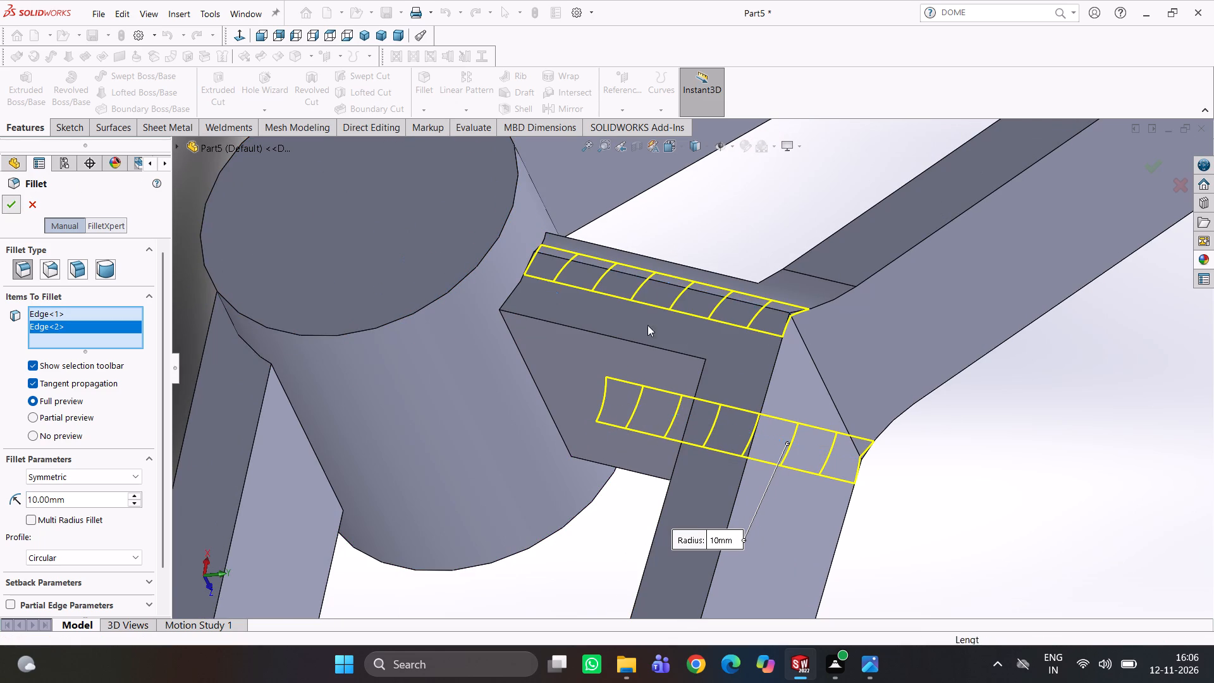
Fillet the top edge where the lower arm's upper strip meets the upper arm with a 40 mm radius.
scroll(751, 346, "up", 4)
middle_click_drag(779, 353, 683, 189)
scroll(848, 446, "up", 3)
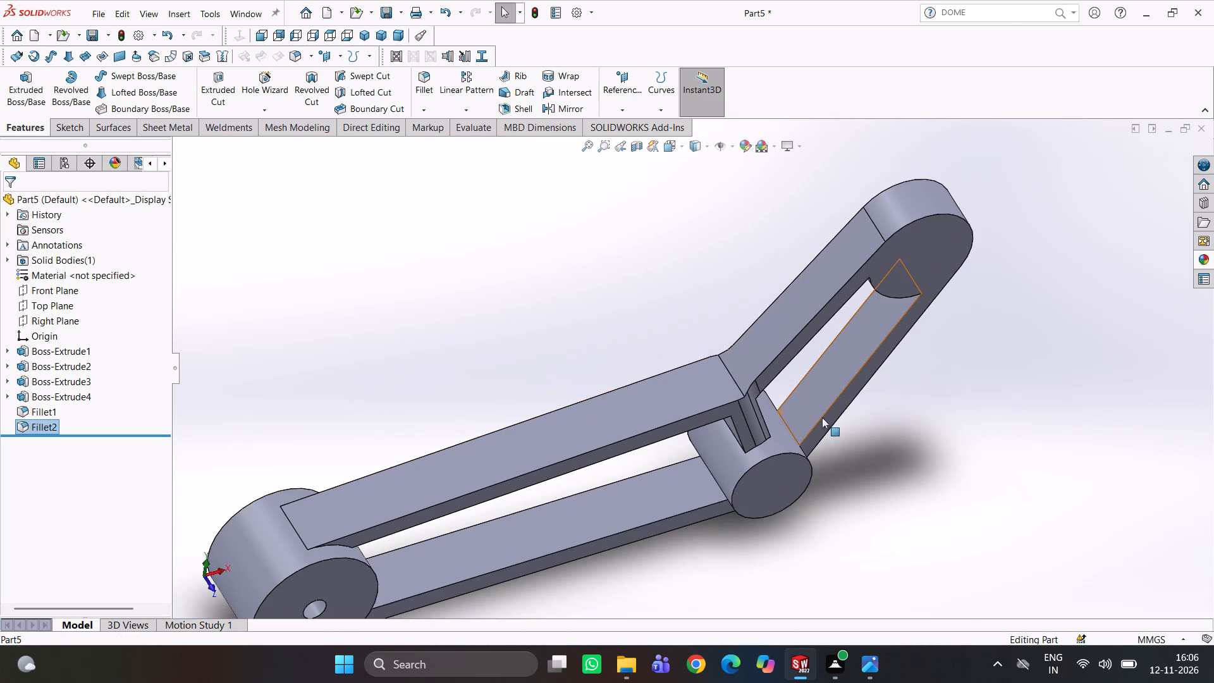
middle_click_drag(830, 398, 797, 319)
scroll(718, 352, "down", 2)
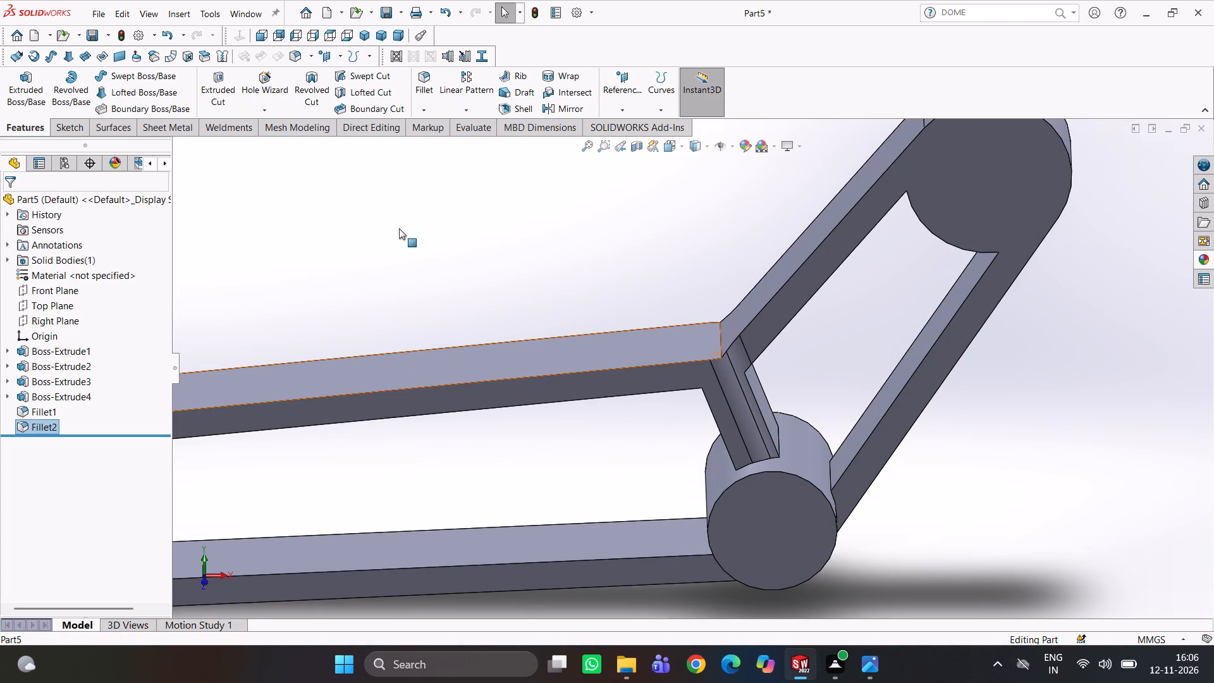
left_click(428, 82)
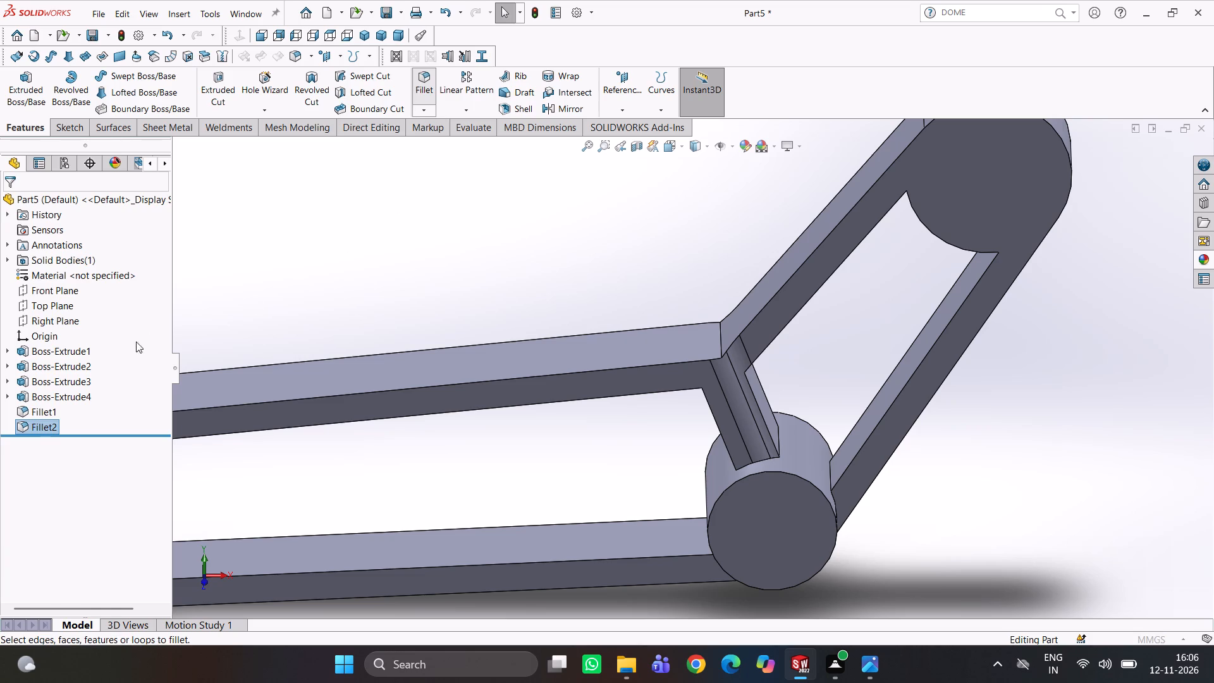
type("40")
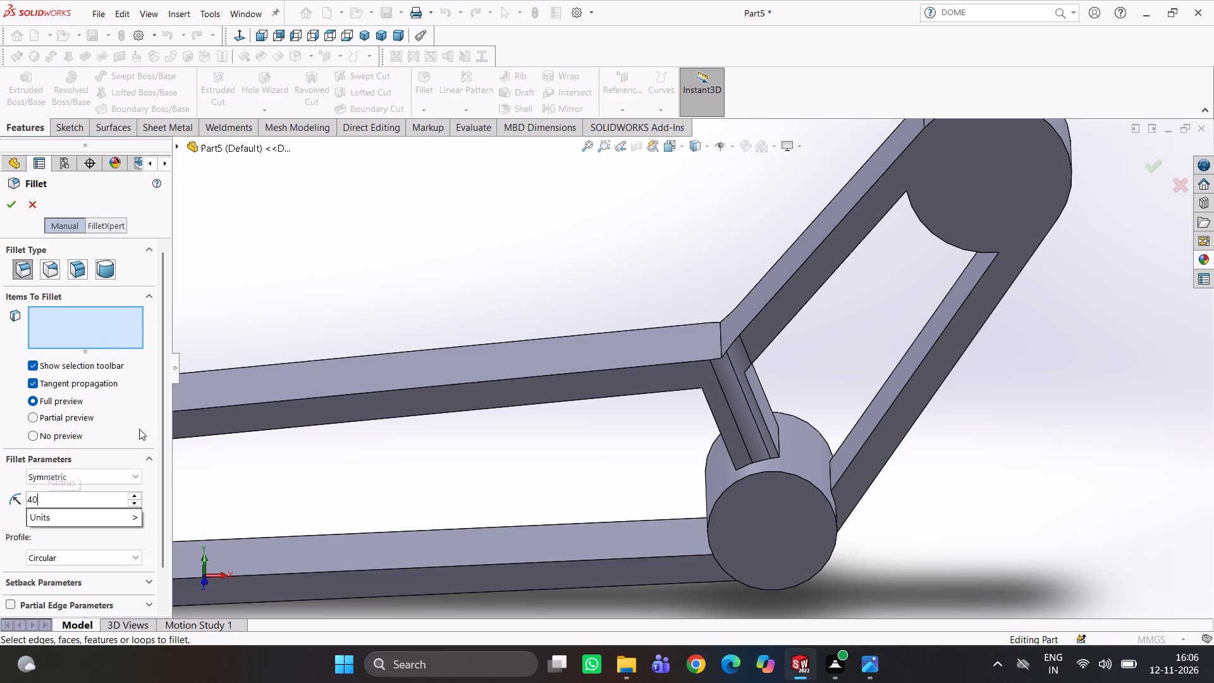
key("Return")
middle_click_drag(693, 378, 739, 407)
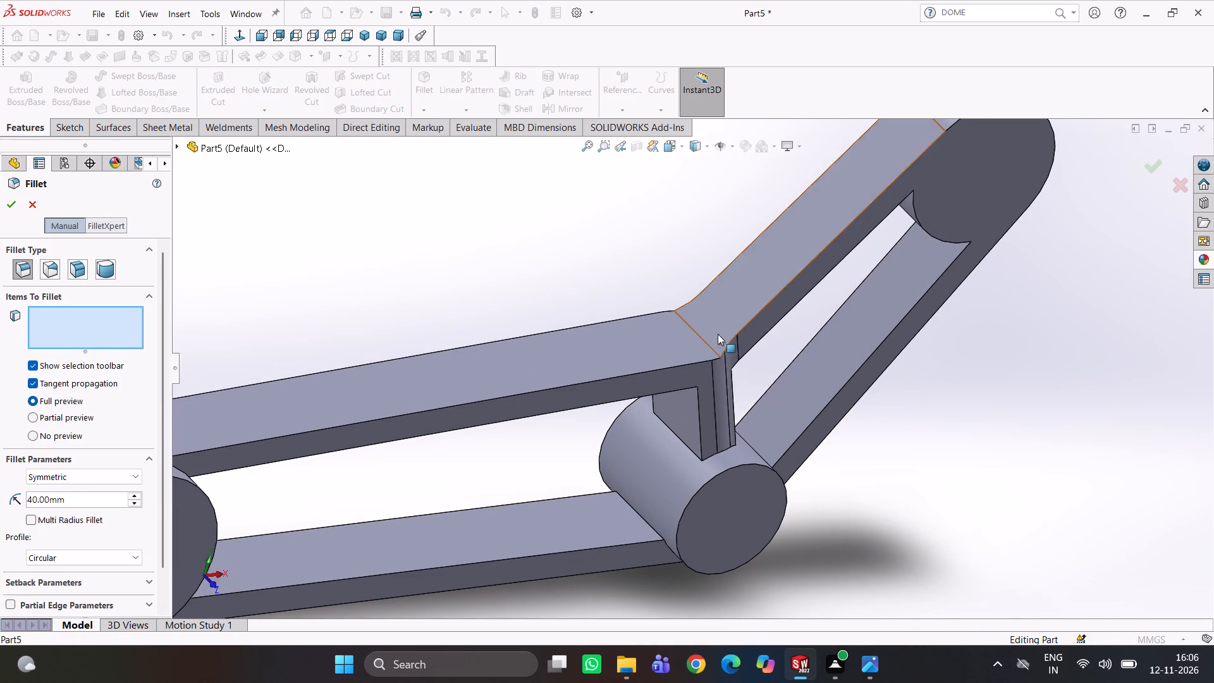
left_click(705, 343)
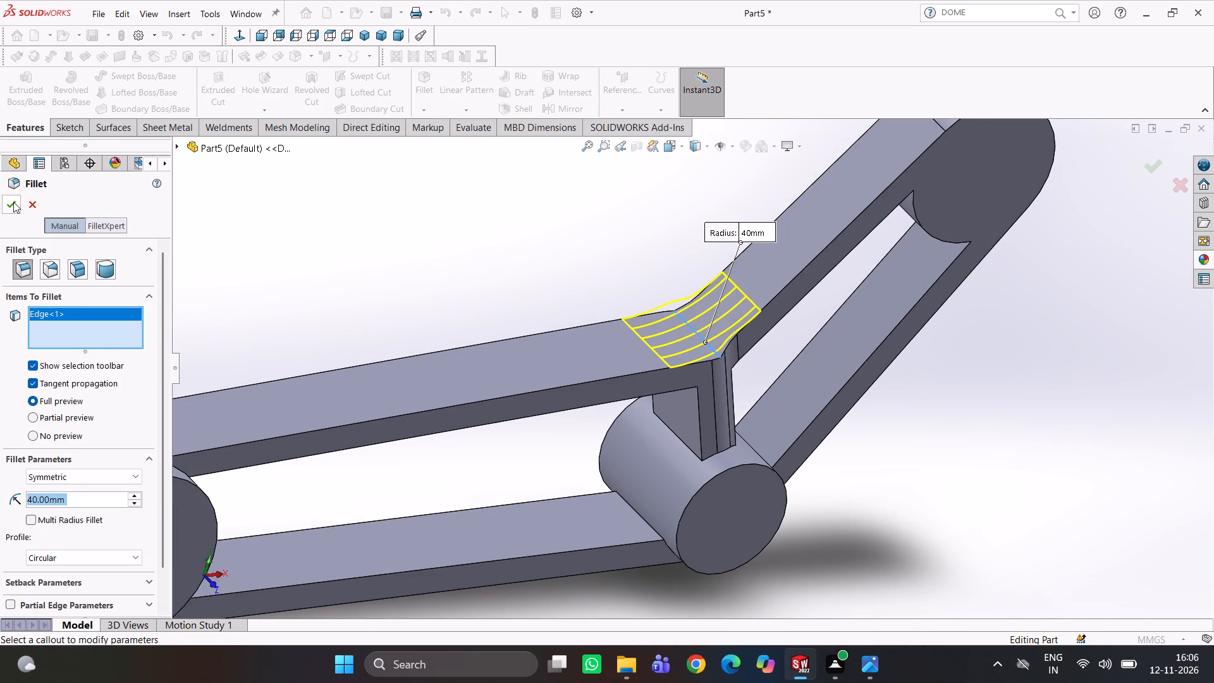
left_click(13, 202)
Examine the filleted arm and brace junction from several angles.
scroll(560, 302, "up", 3)
scroll(560, 302, "down", 1)
middle_click_drag(565, 305, 528, 237)
middle_click_drag(686, 326, 666, 299)
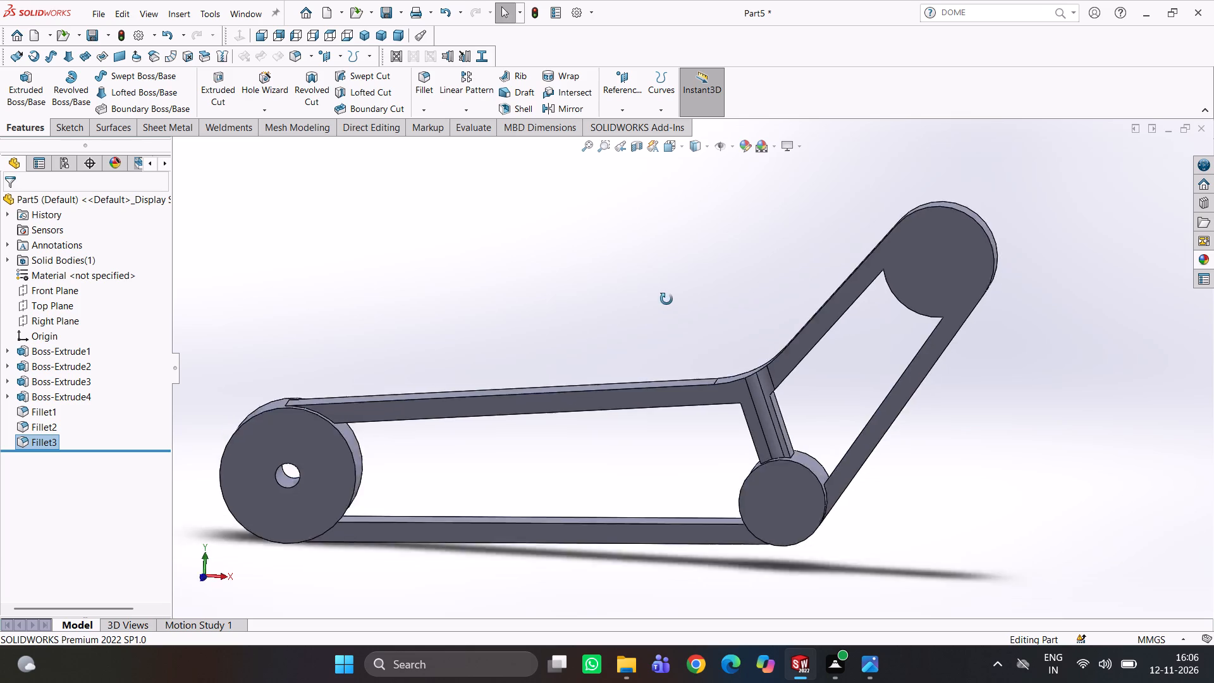
middle_click_drag(666, 299, 694, 253)
middle_click_drag(716, 325, 809, 404)
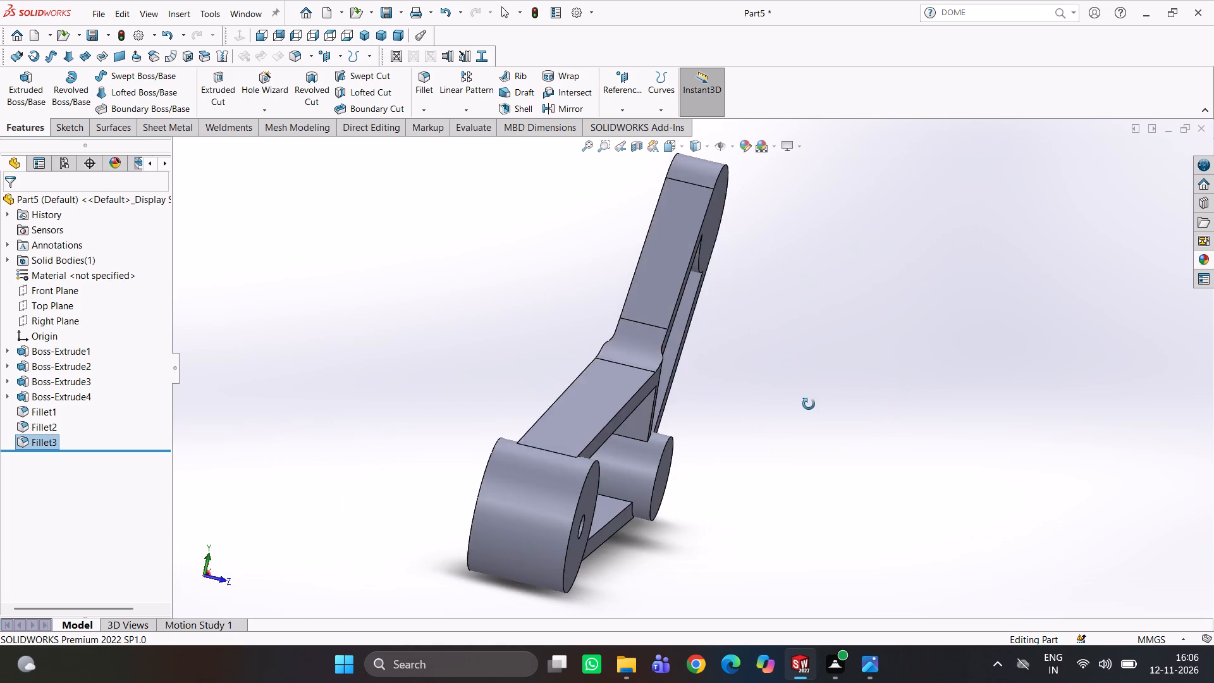
middle_click_drag(809, 404, 761, 349)
scroll(689, 393, "up", 1)
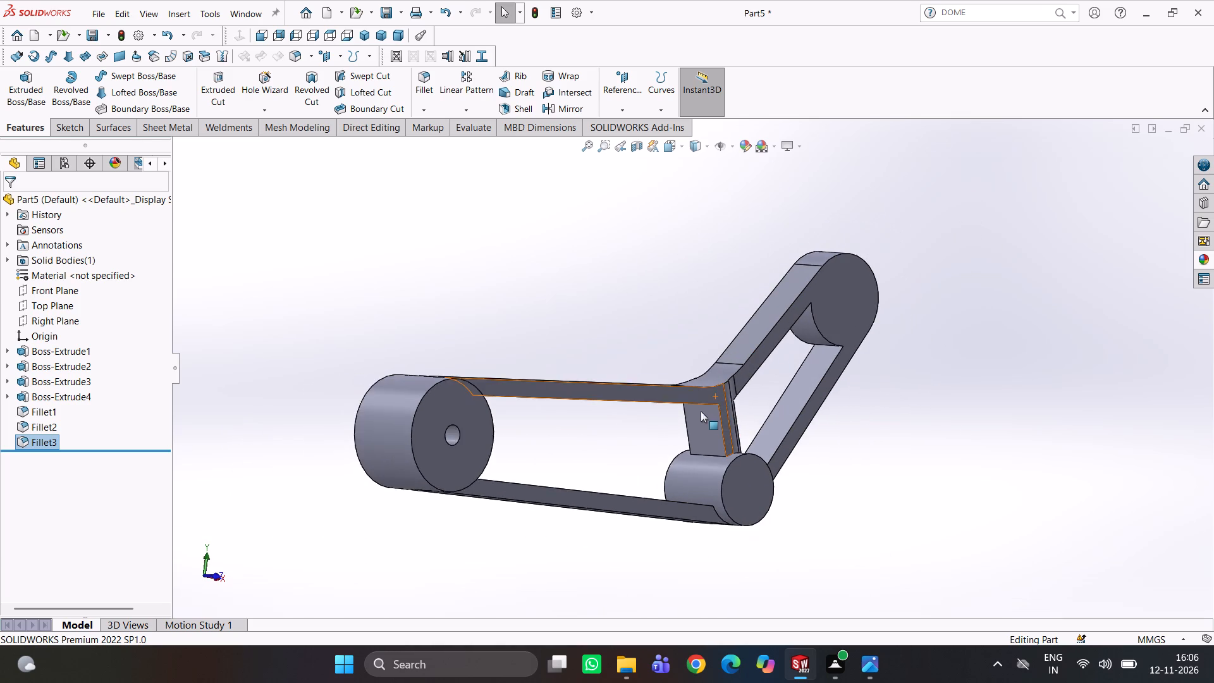
middle_click_drag(701, 411, 639, 421)
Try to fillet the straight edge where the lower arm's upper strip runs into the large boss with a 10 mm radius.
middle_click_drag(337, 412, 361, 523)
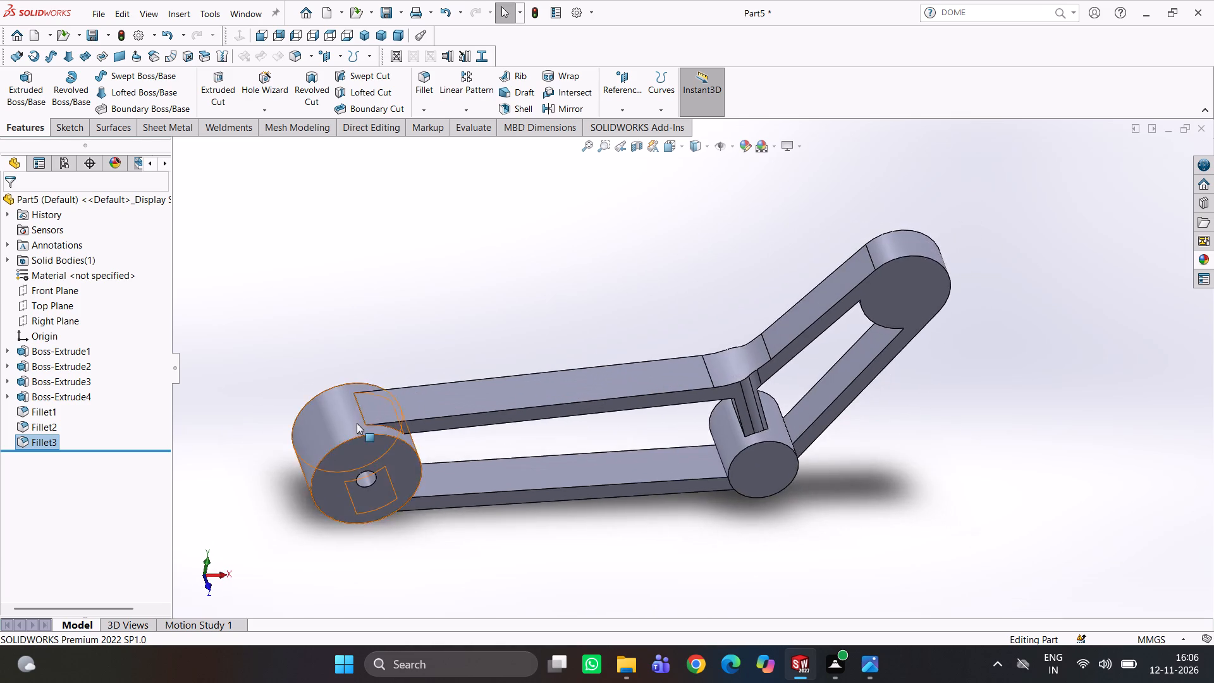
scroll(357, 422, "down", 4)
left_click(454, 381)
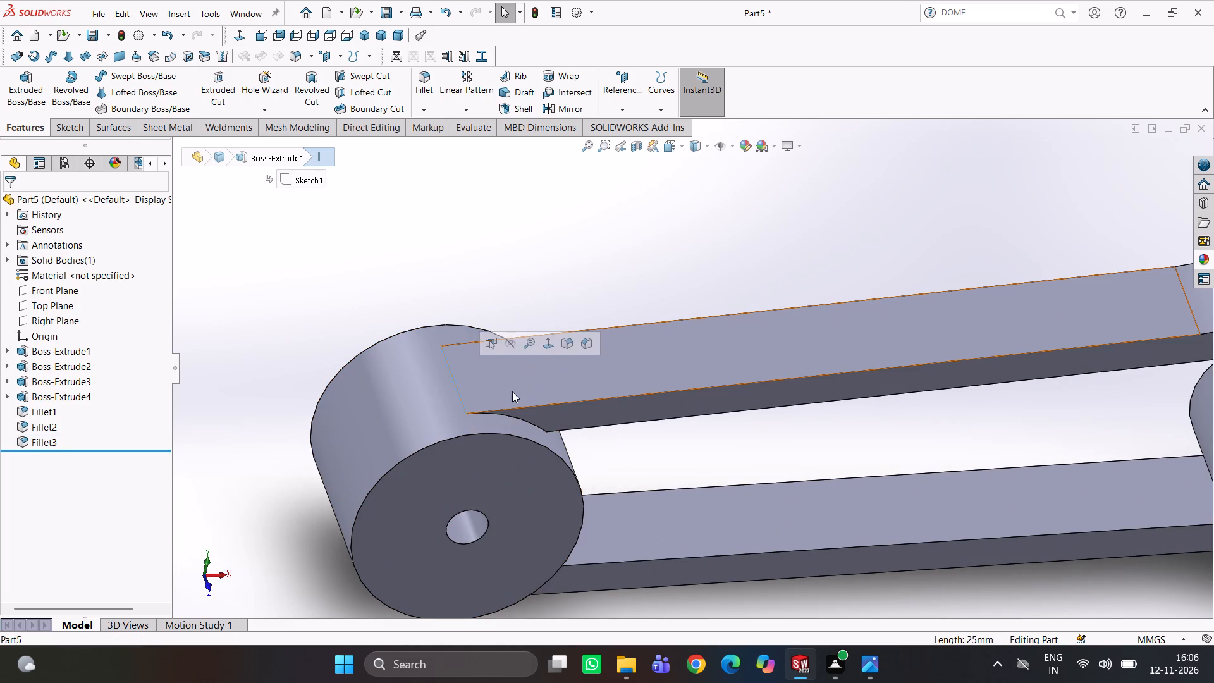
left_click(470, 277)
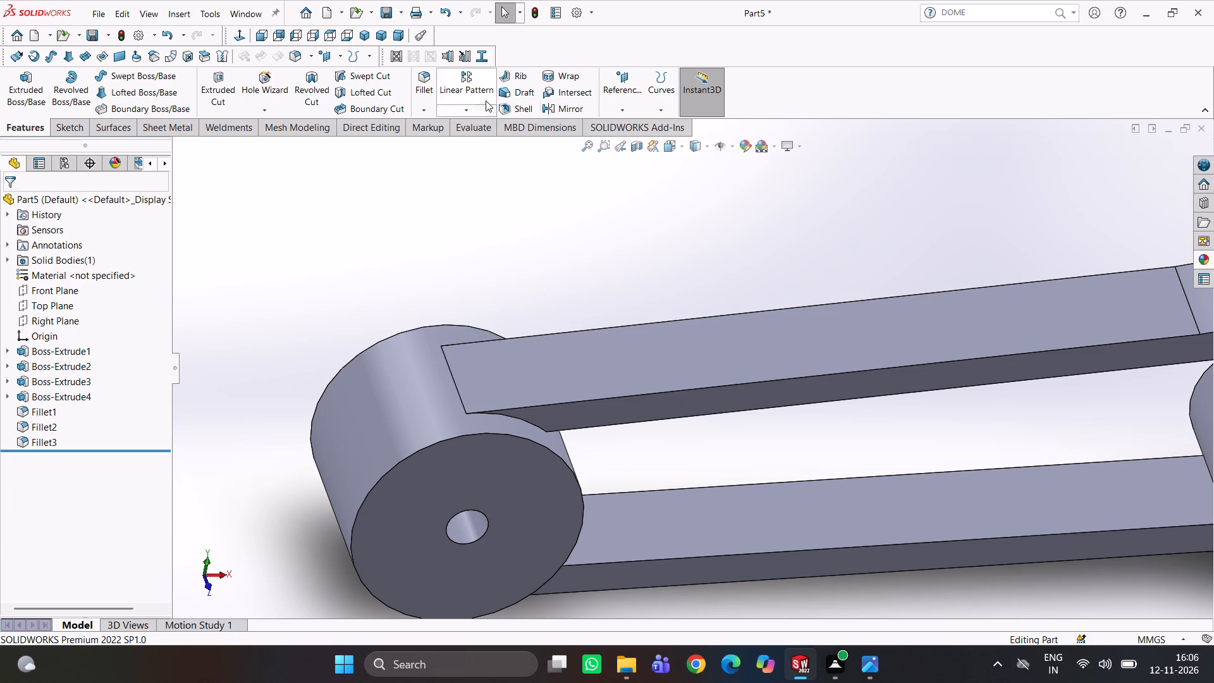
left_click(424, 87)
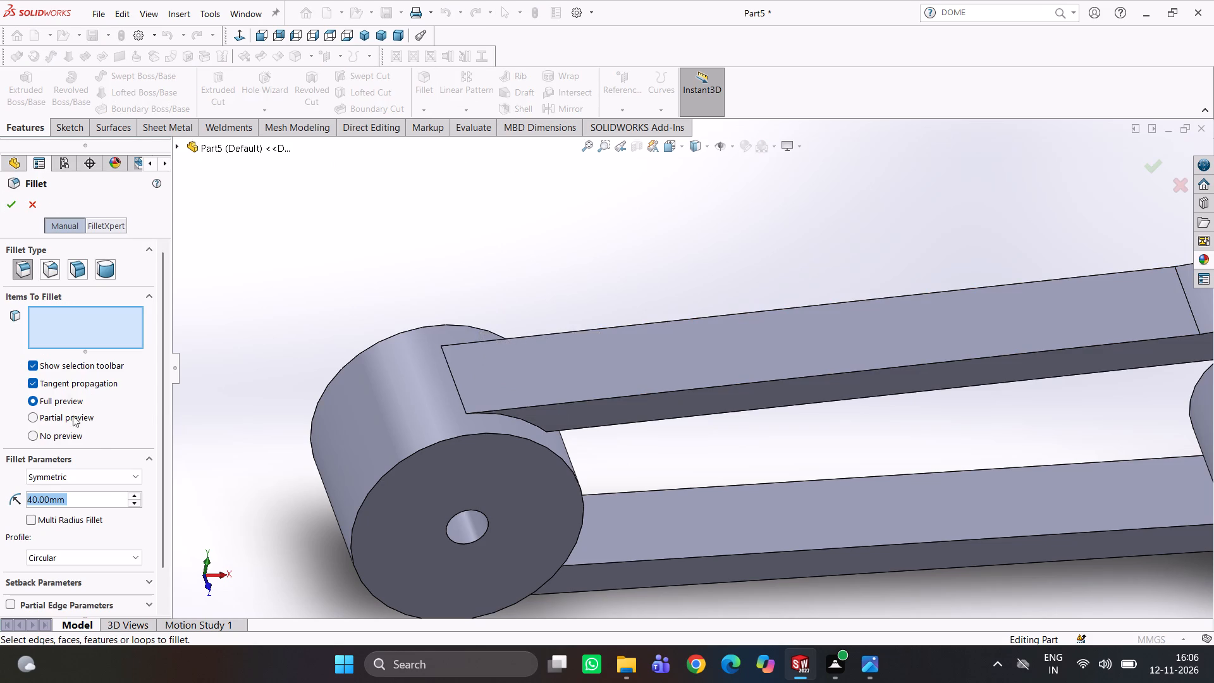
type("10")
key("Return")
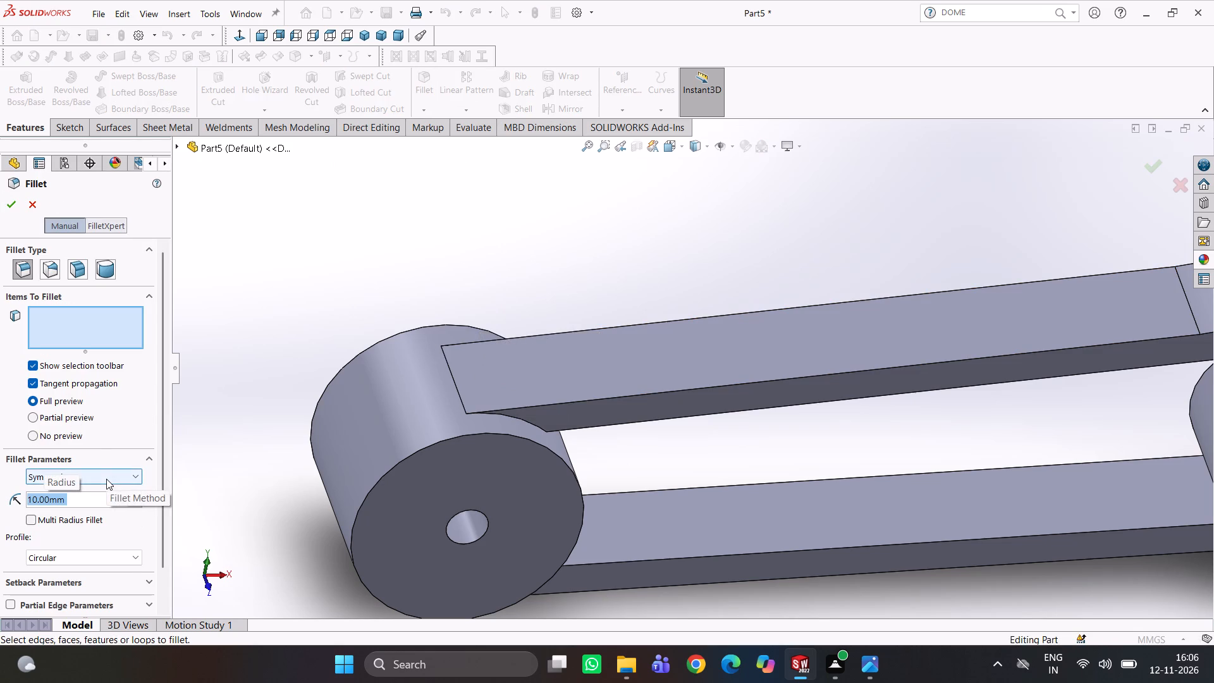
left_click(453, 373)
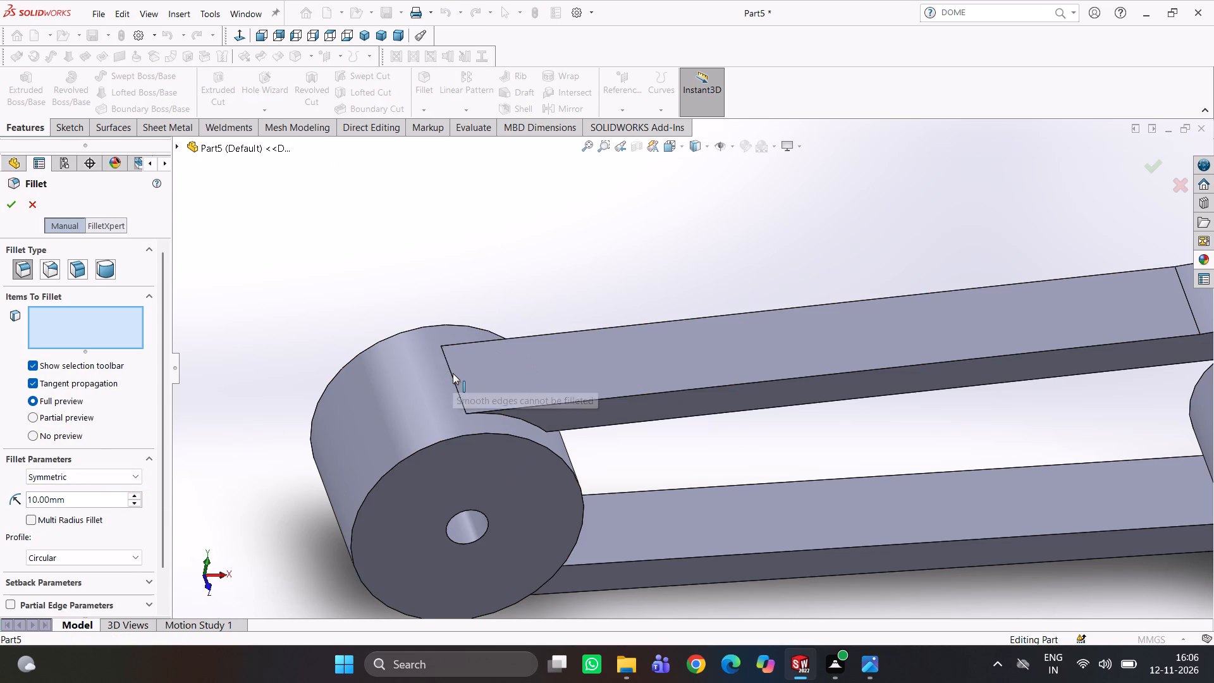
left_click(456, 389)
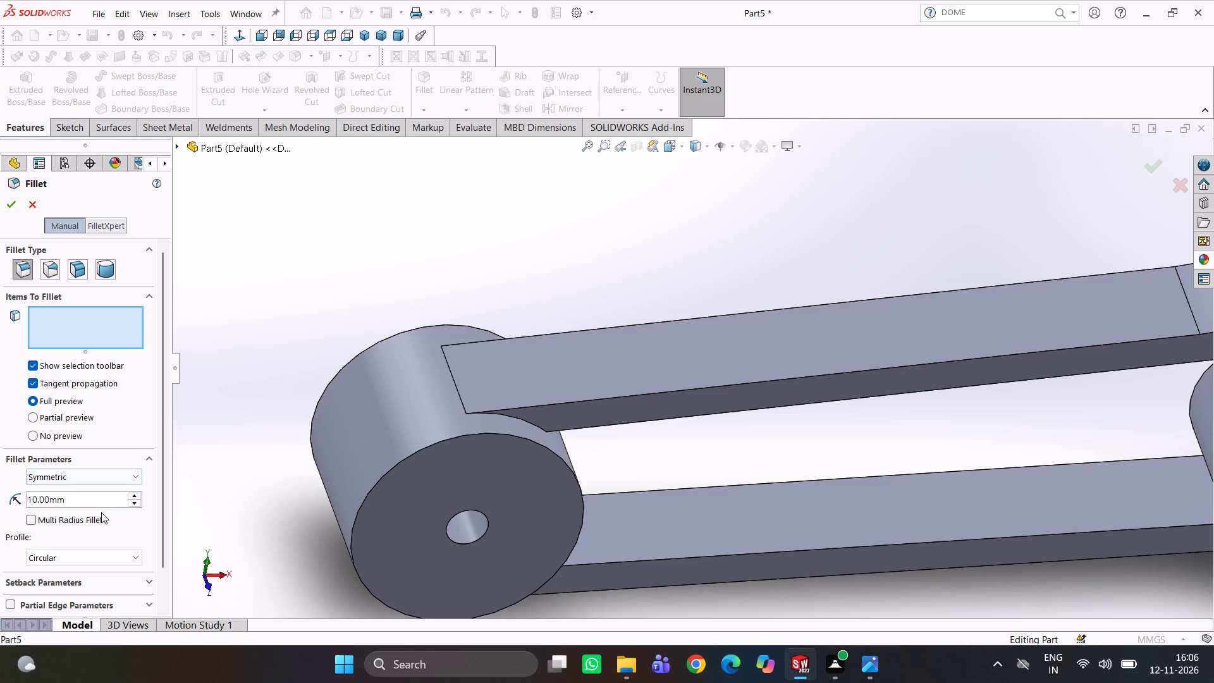
Set the fillet radius to 5 mm and select both curved side edges where the lower arm's upper strip meets the large boss.
left_click_drag(95, 499, 0, 532)
key("5")
key("Return")
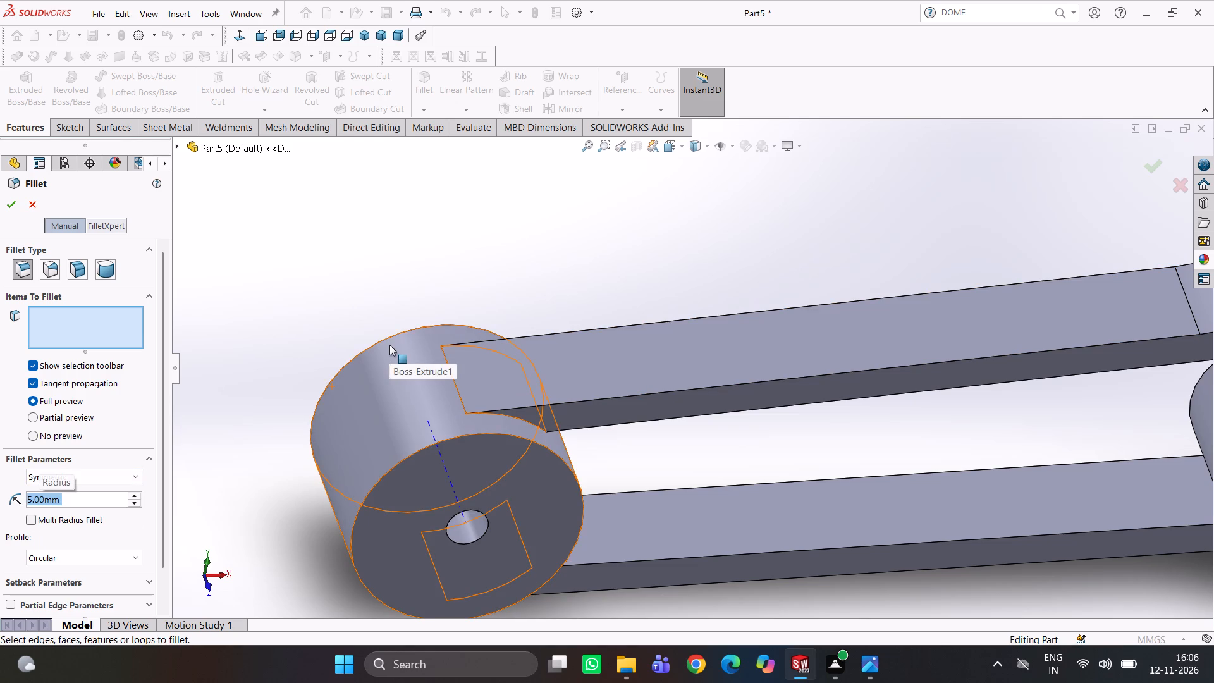
left_click(460, 272)
left_click(451, 378)
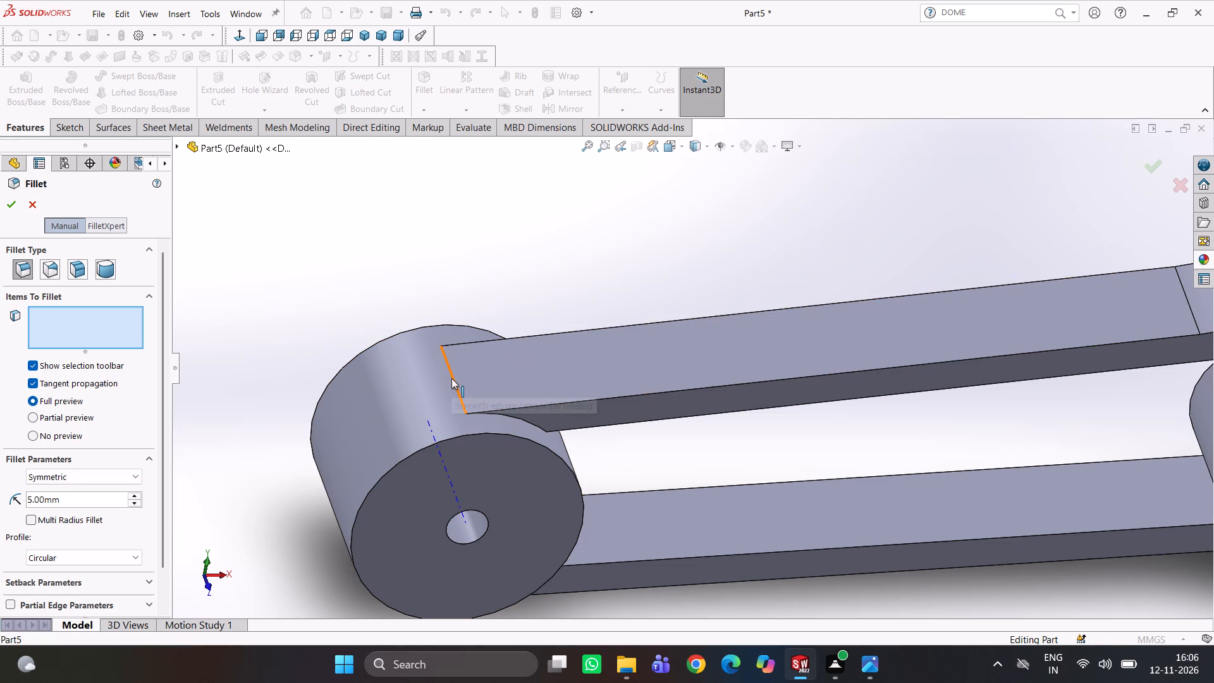
left_click(309, 293)
middle_click_drag(579, 440, 570, 401)
left_click(539, 421)
middle_click_drag(558, 409, 643, 584)
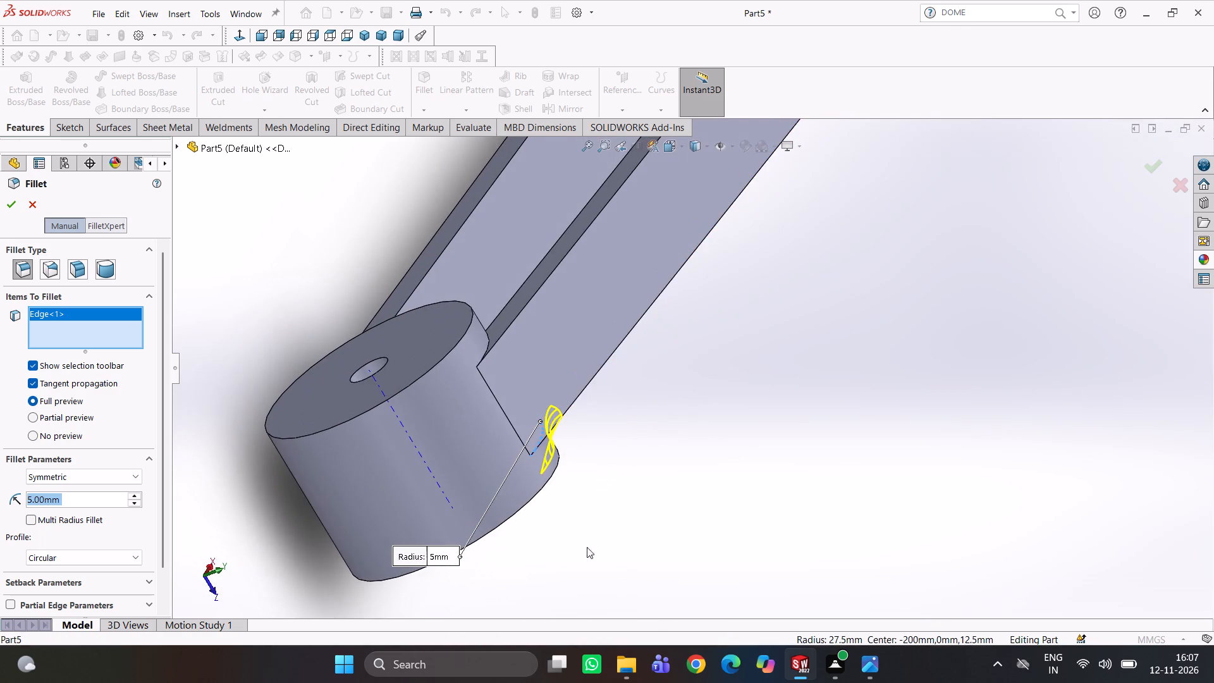
middle_click_drag(445, 411, 498, 538)
scroll(641, 508, "down", 3)
middle_click_drag(604, 495, 560, 568)
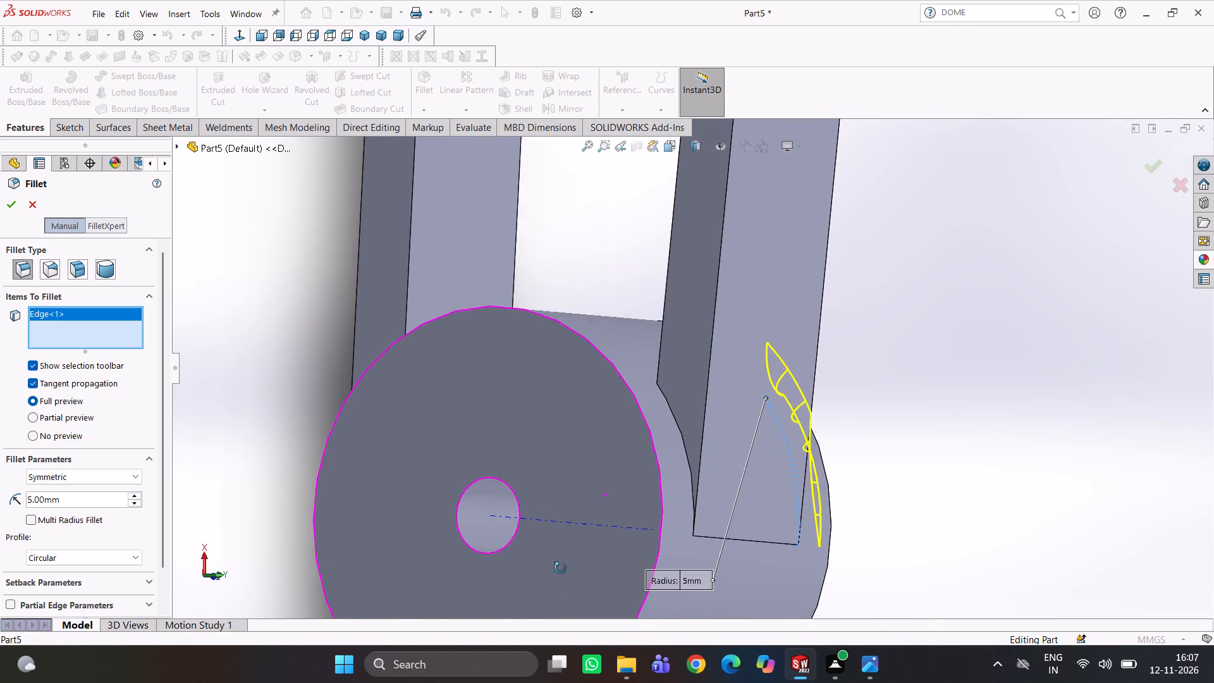
middle_click_drag(560, 568, 558, 572)
left_click(681, 429)
Add both curved side edges where the lower arm's lower strip meets the large boss to the 5 mm fillet.
middle_click_drag(675, 443, 680, 445)
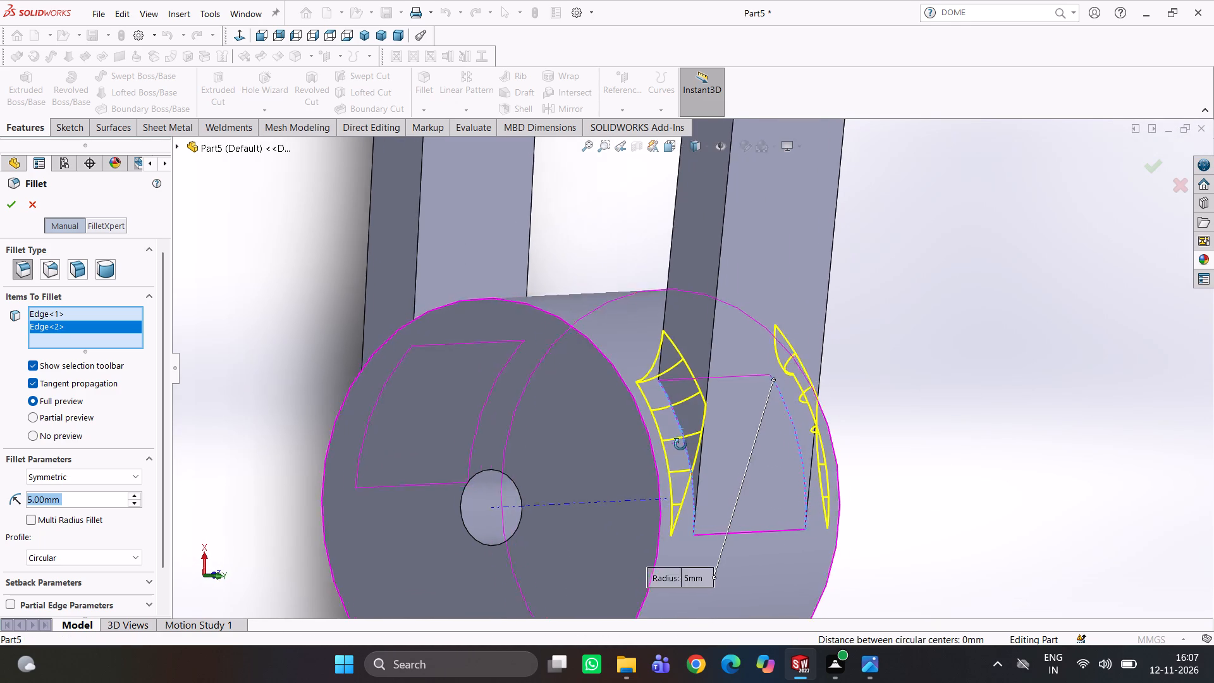
middle_click_drag(680, 445, 722, 415)
scroll(202, 387, "up", 3)
middle_click_drag(484, 413, 554, 448)
scroll(415, 388, "down", 5)
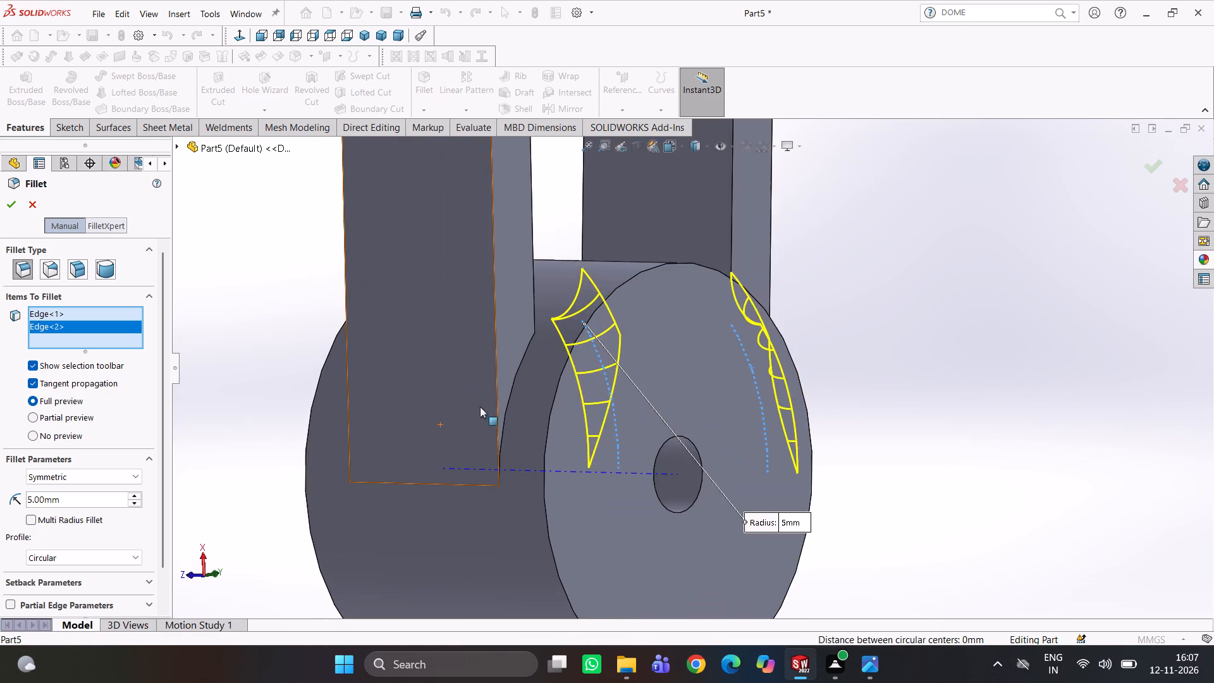
left_click(574, 391)
scroll(573, 408, "up", 2)
middle_click_drag(573, 410, 694, 412)
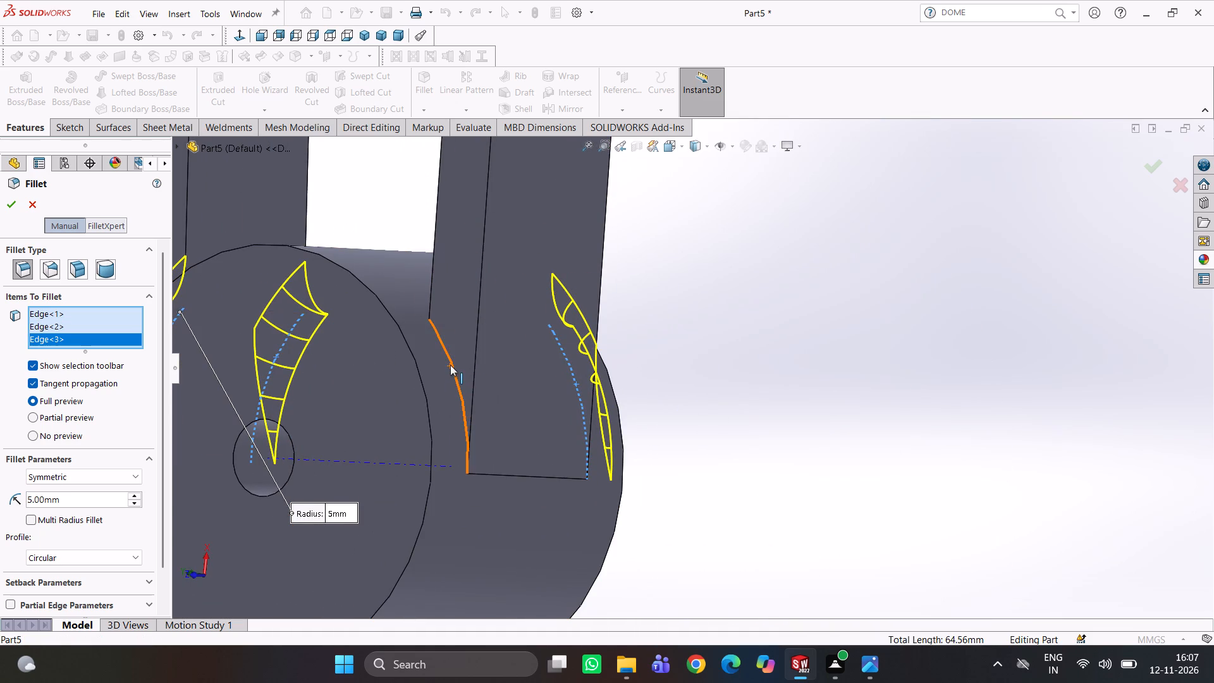
left_click(450, 365)
Add both curved side edges where the lower arm's lower strip meets the small pivot boss to the 5 mm fillet.
scroll(455, 375, "up", 8)
scroll(635, 312, "up", 1)
middle_click_drag(644, 300, 685, 225)
scroll(660, 204, "up", 3)
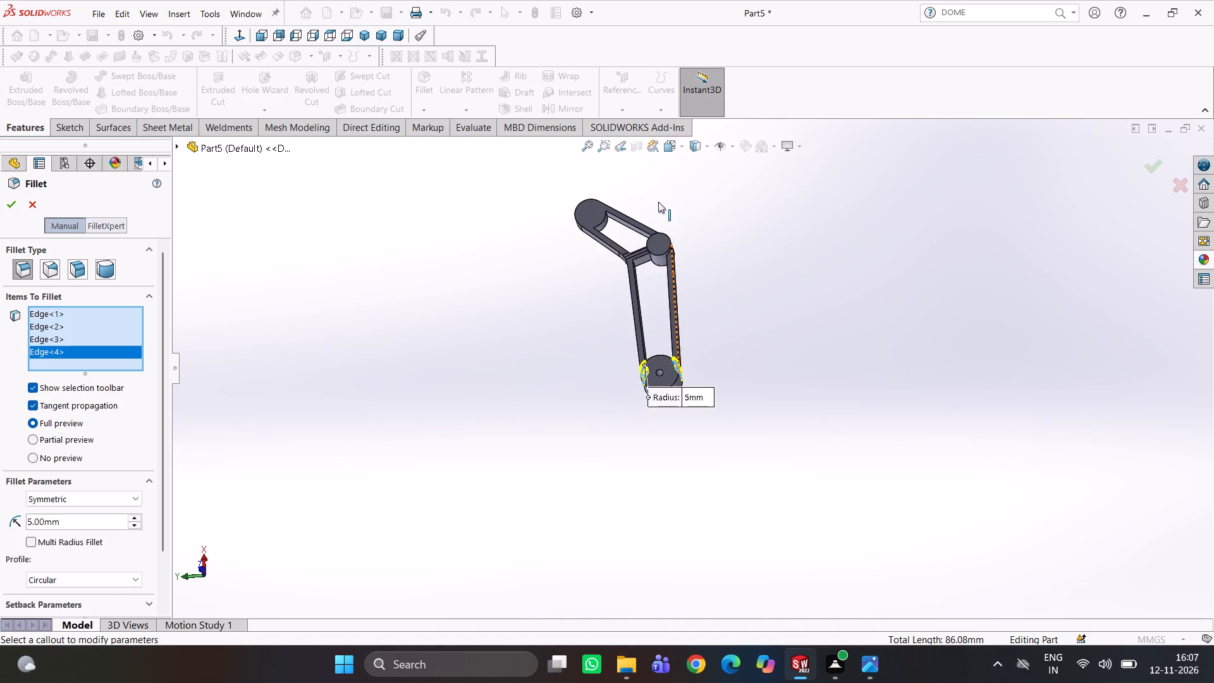
scroll(644, 202, "down", 5)
scroll(701, 370, "down", 3)
middle_click_drag(521, 262, 415, 245)
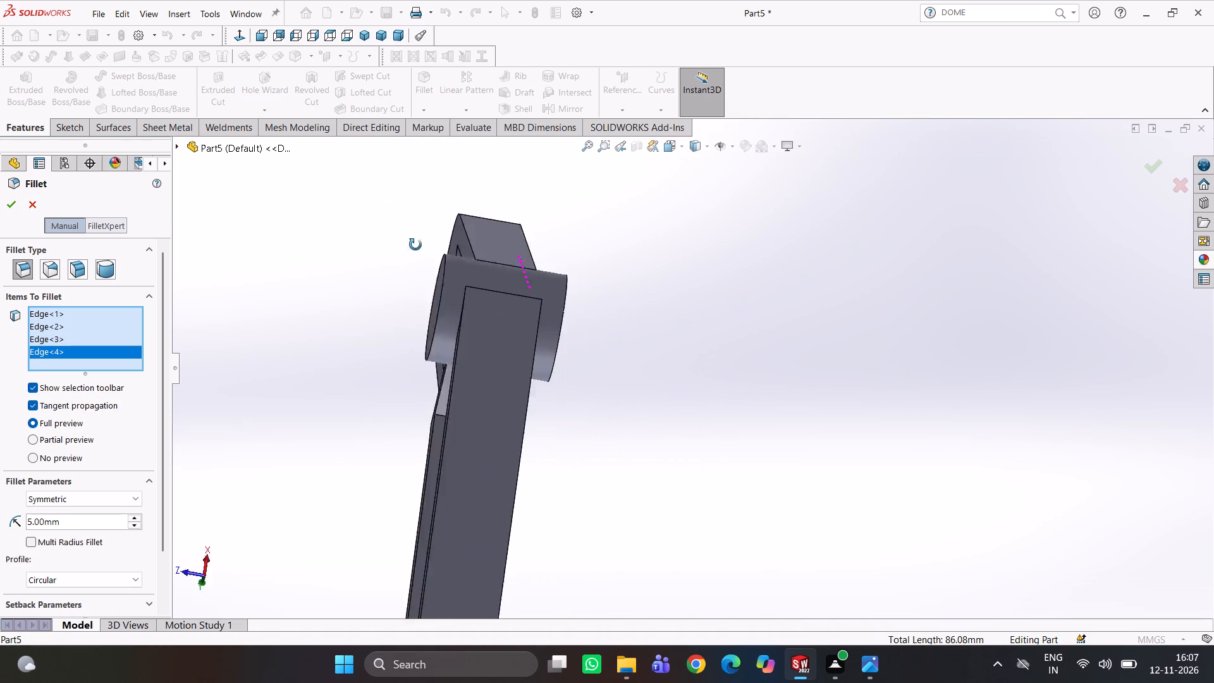
middle_click_drag(415, 245, 448, 235)
scroll(598, 283, "down", 4)
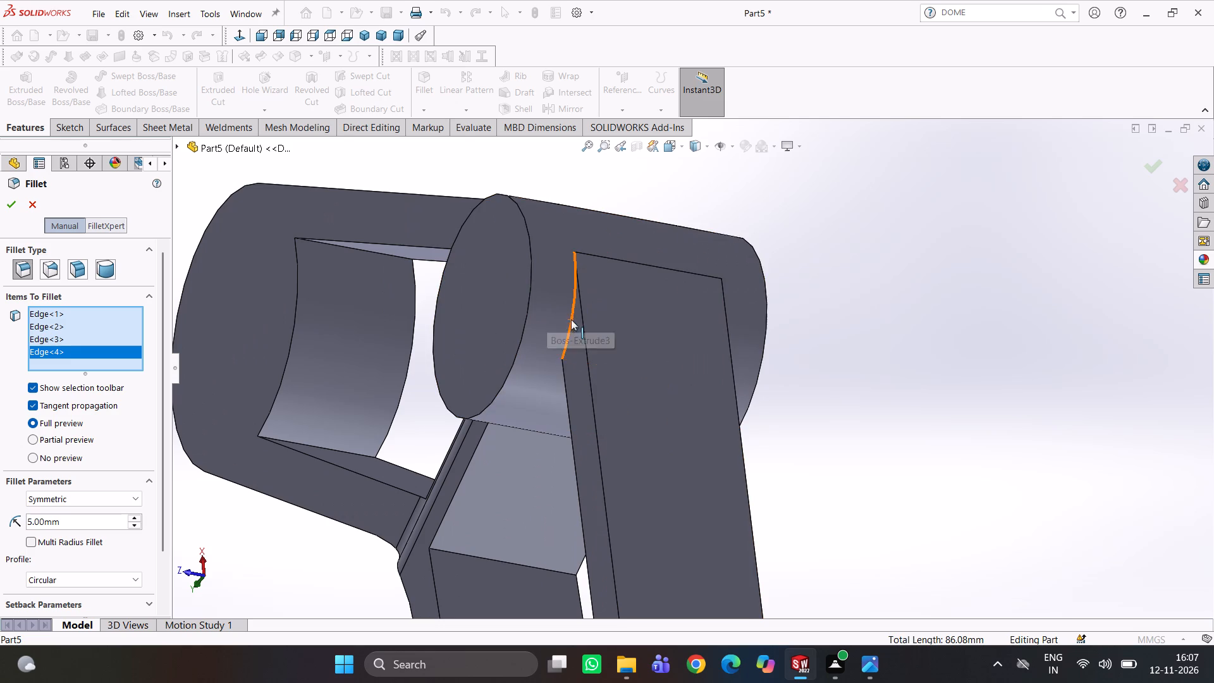
left_click(573, 319)
middle_click_drag(614, 320, 500, 281)
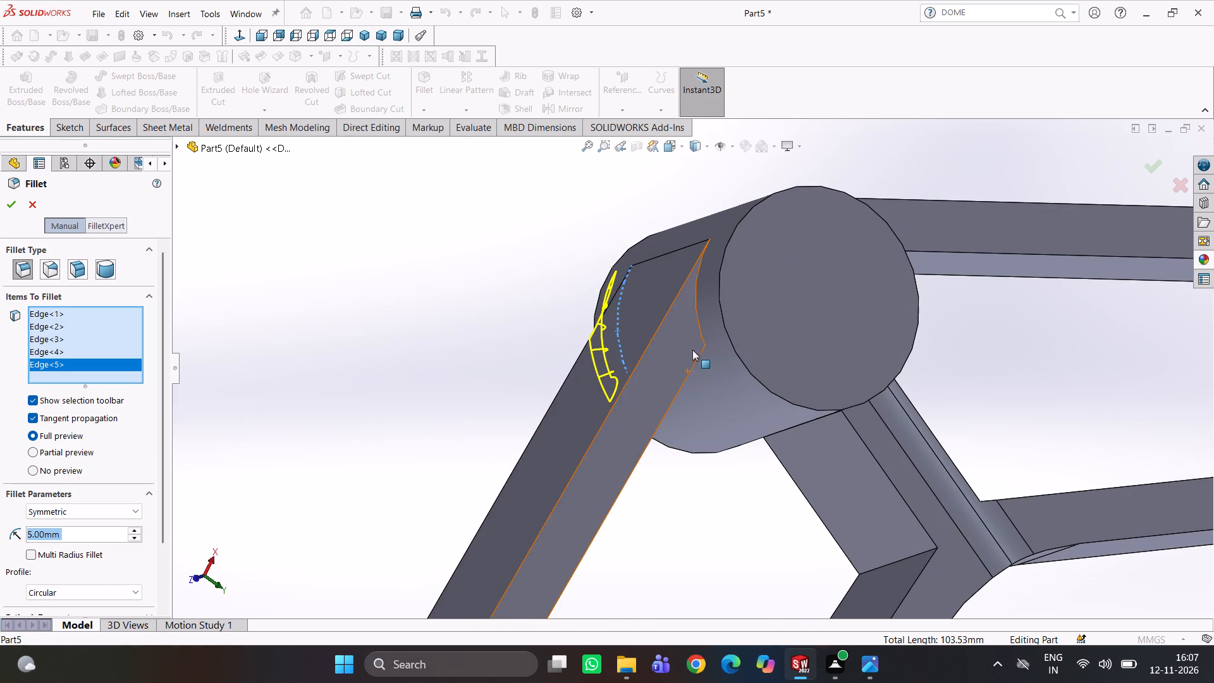
left_click(699, 327)
Add the two straight edges where the brace's opposite faces meet the small pivot boss to the 5 mm fillet.
middle_click_drag(713, 327, 643, 222)
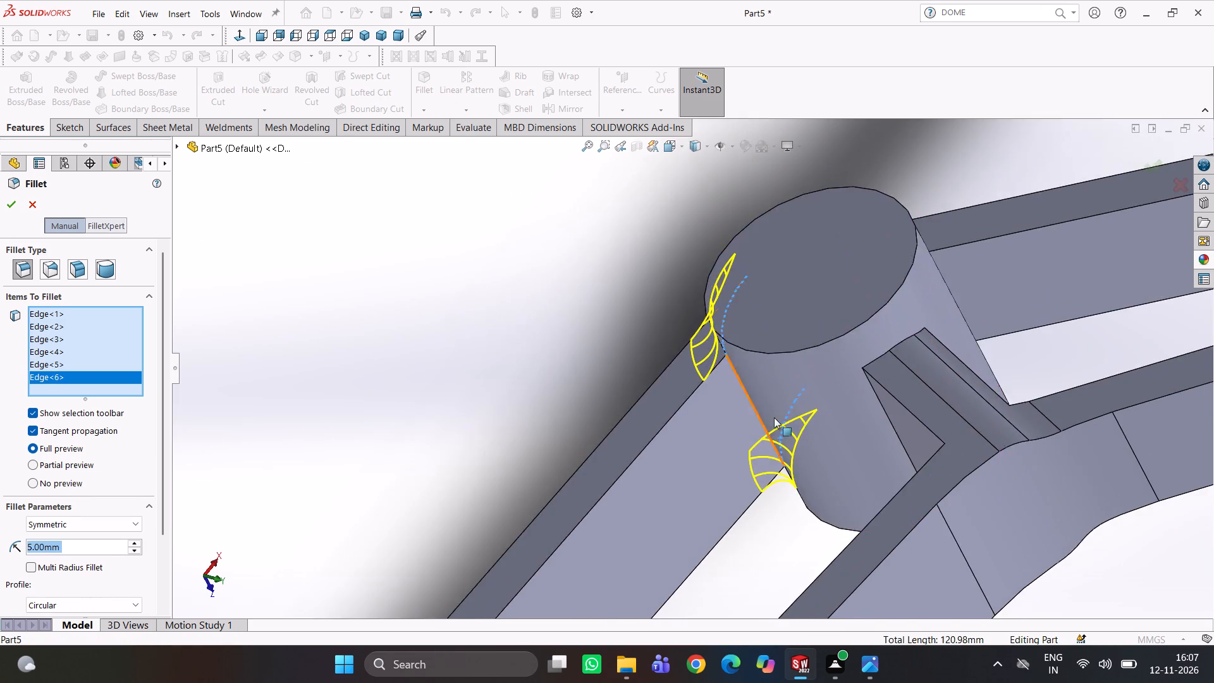
scroll(783, 417, "up", 3)
middle_click_drag(808, 426, 854, 372)
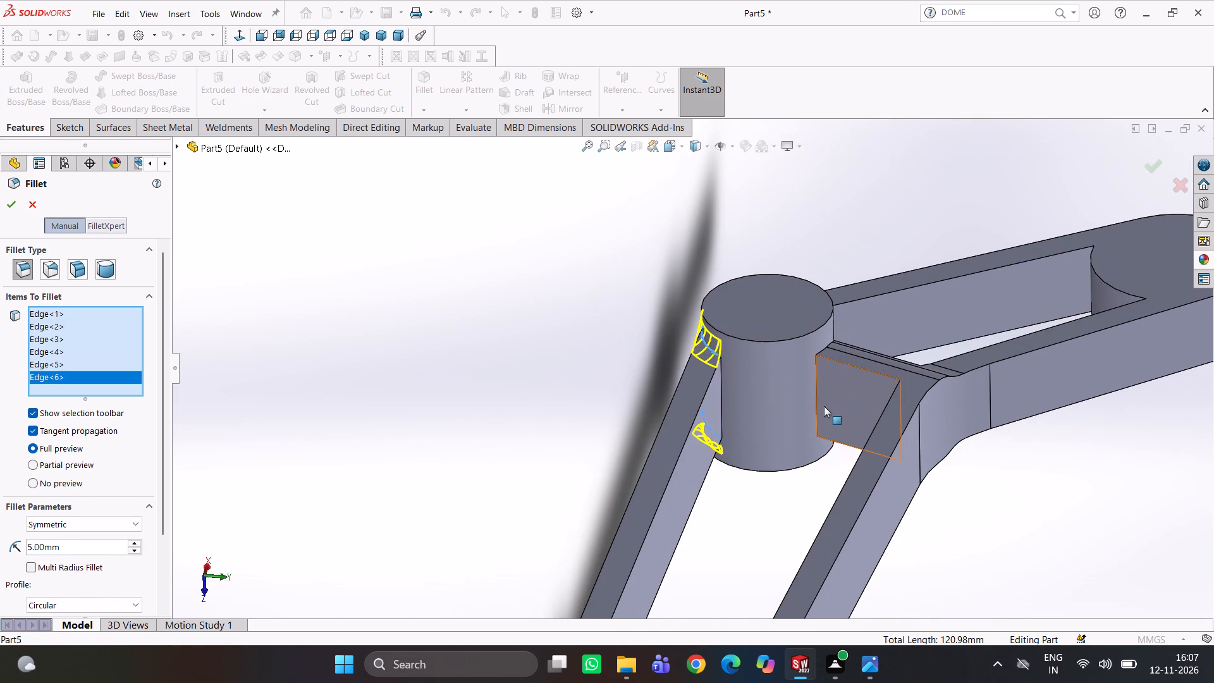
left_click(816, 404)
middle_click_drag(835, 414, 701, 216)
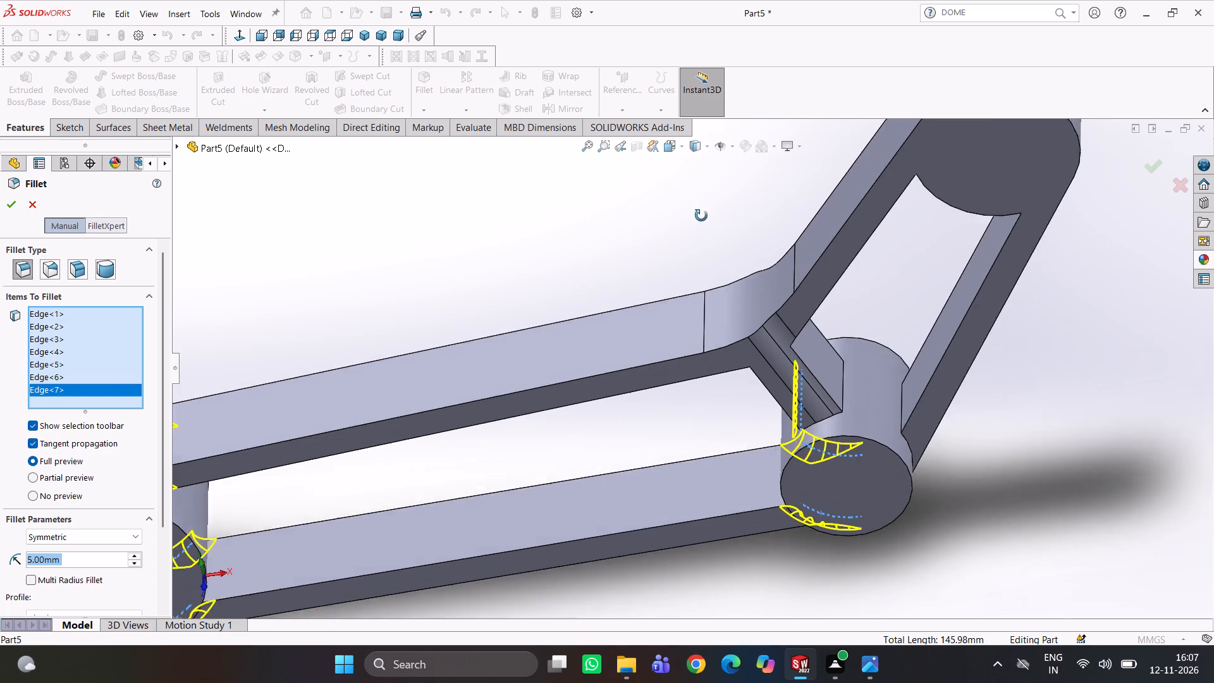
middle_click_drag(701, 216, 695, 204)
scroll(876, 407, "down", 3)
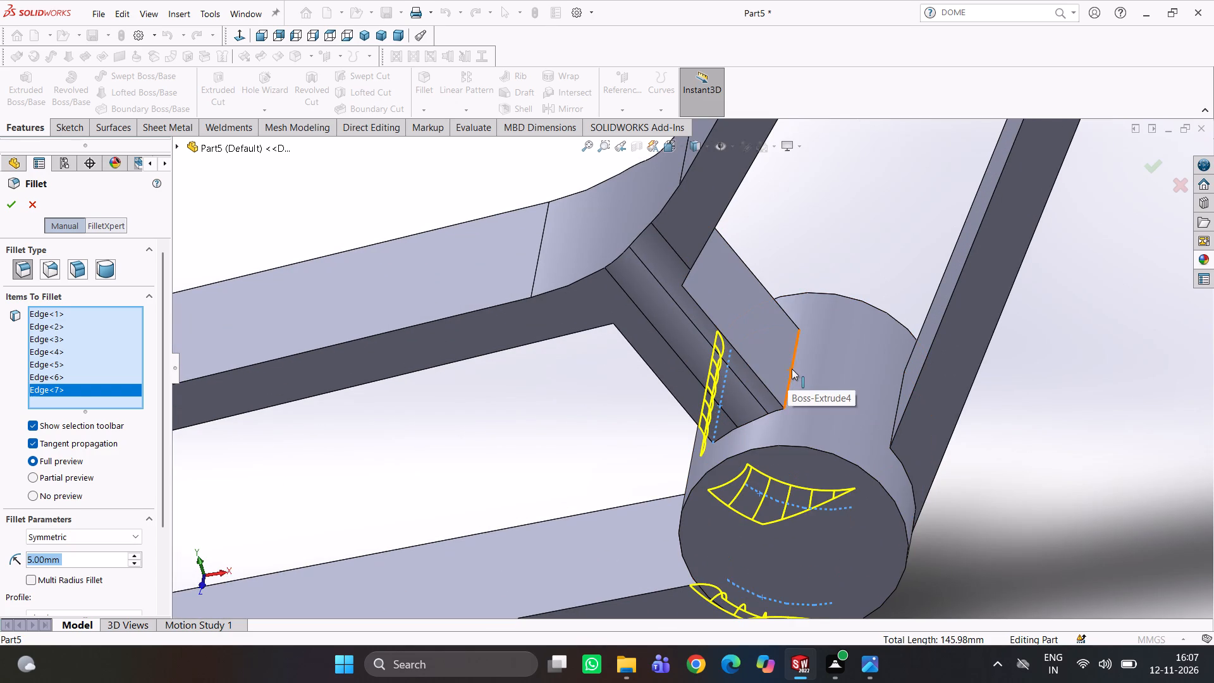
left_click(792, 369)
Add the inner edges where the upper arm's lower strip and the lower arm's lower strip meet the pivot boss to the fillet.
middle_click_drag(816, 403, 839, 336)
middle_click_drag(857, 409, 859, 419)
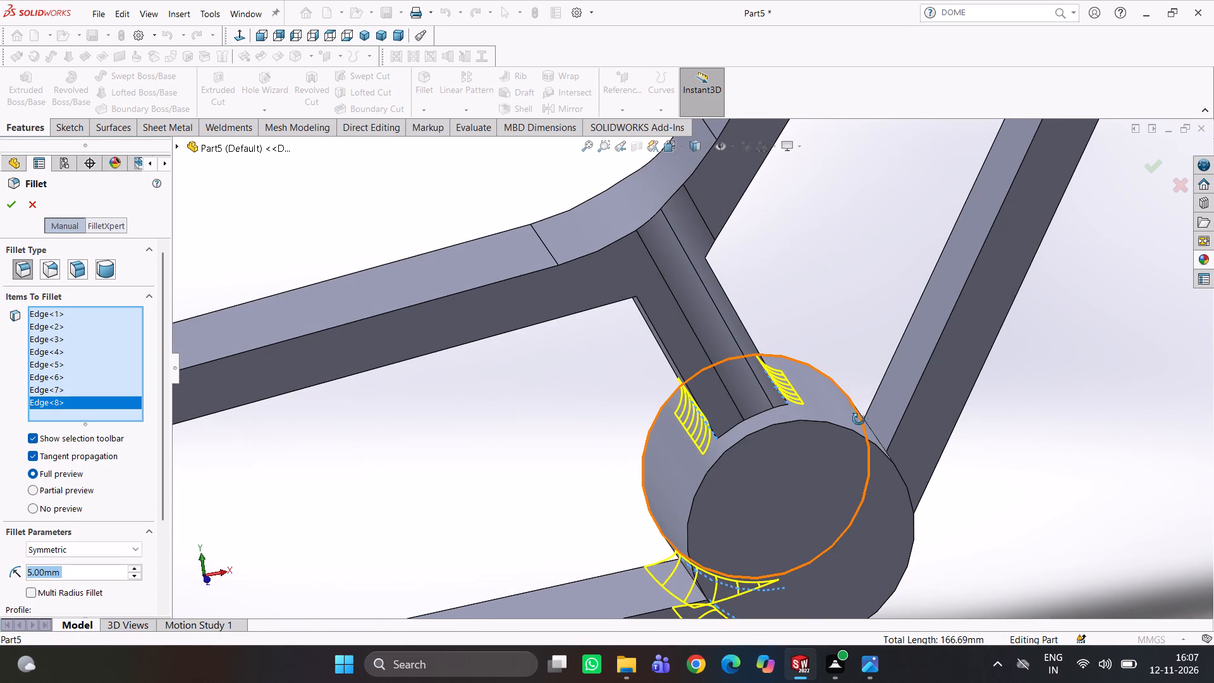
middle_click_drag(859, 419, 843, 496)
left_click(854, 509)
scroll(855, 512, "up", 3)
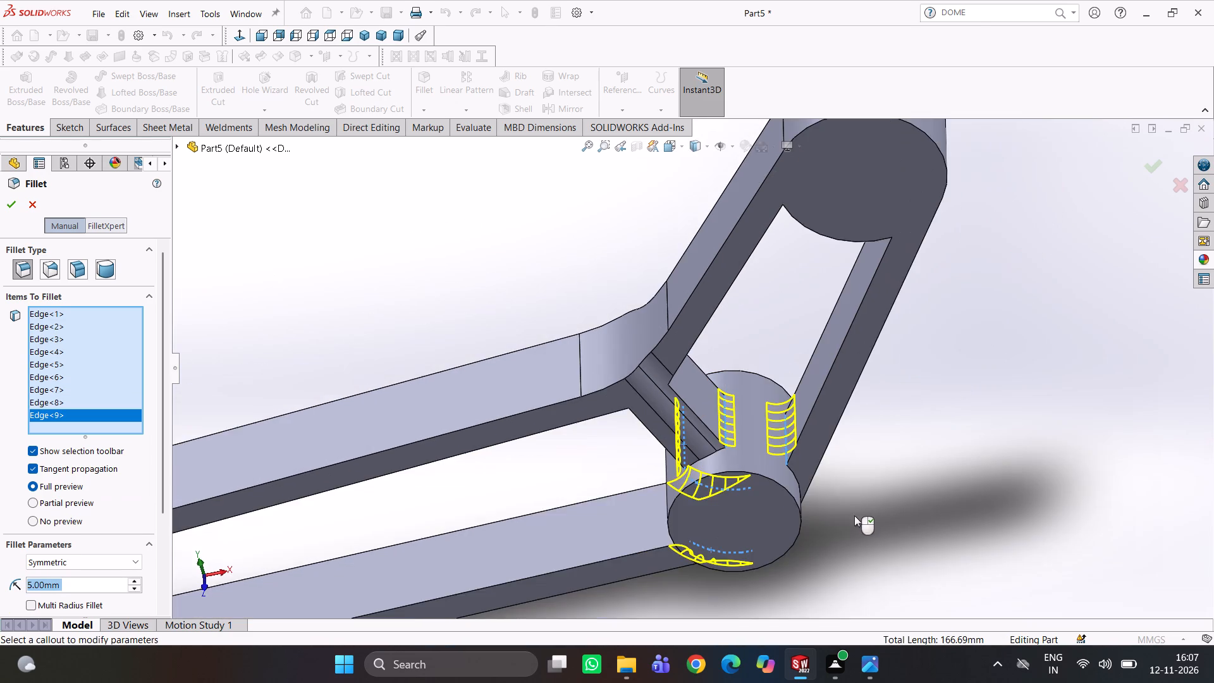
middle_click_drag(845, 516, 887, 414)
scroll(658, 545, "down", 2)
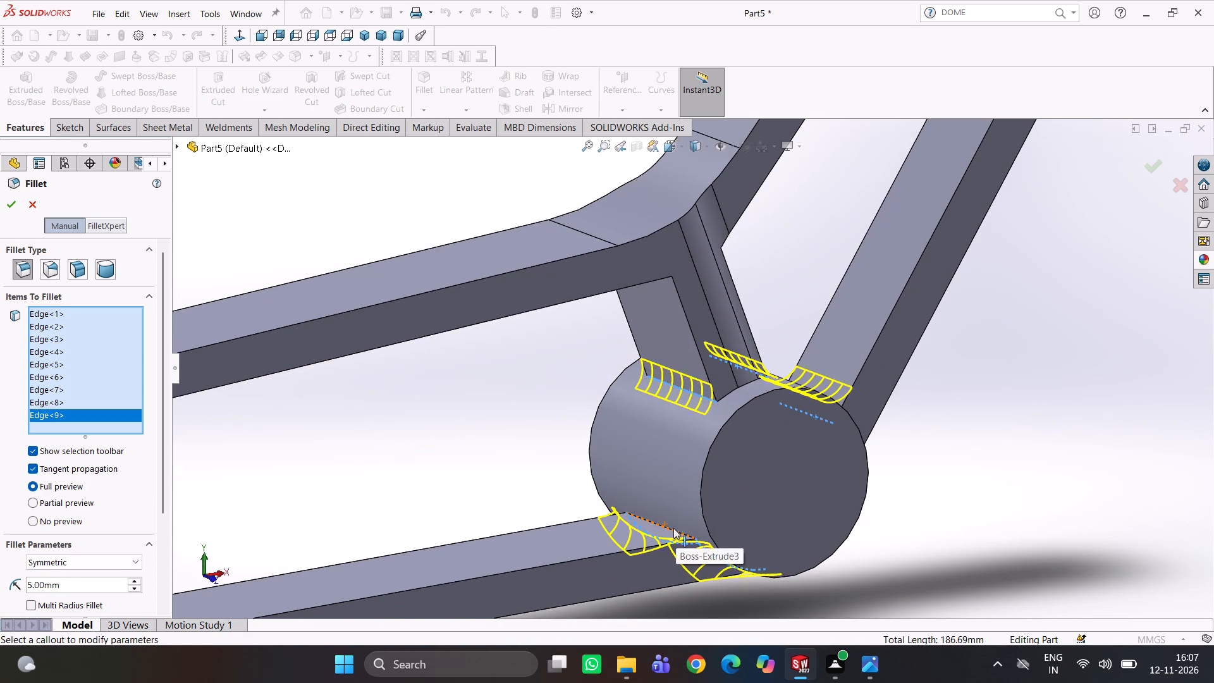
left_click(673, 529)
Add the two inner corner edges where the brace meets the upper strips of the lower and upper arms to the 5 mm fillet.
scroll(678, 504, "up", 3)
middle_click_drag(678, 475, 681, 376)
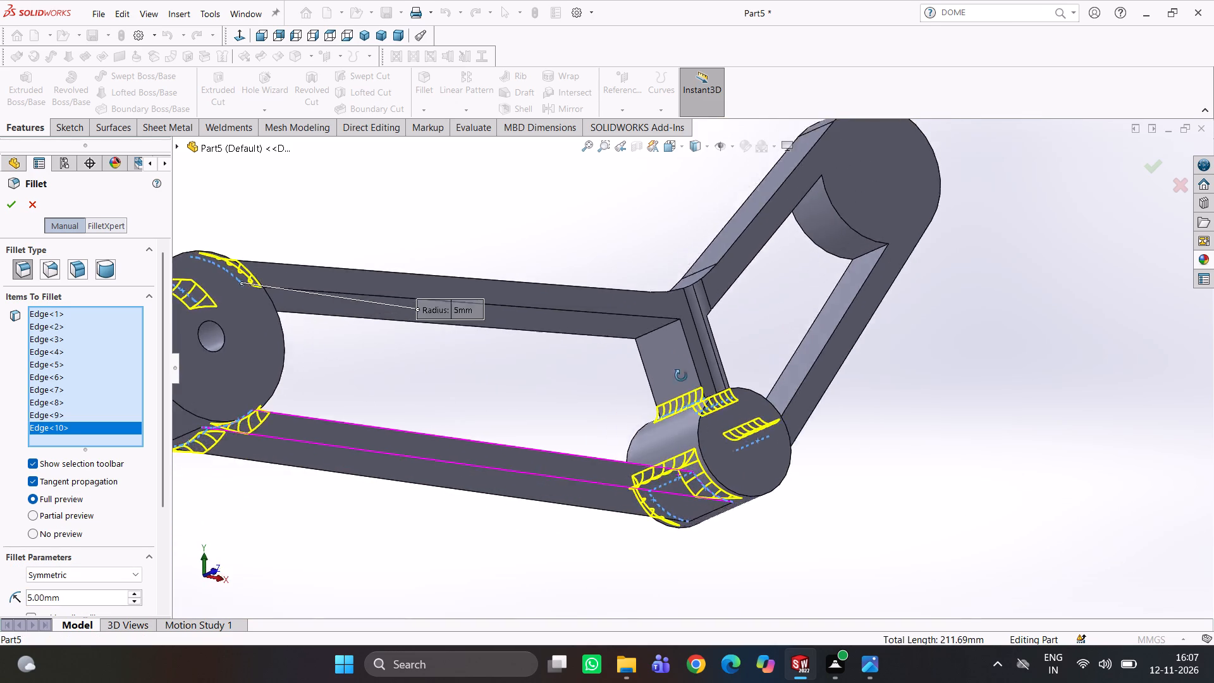
middle_click_drag(681, 376, 669, 357)
scroll(670, 354, "down", 2)
left_click(672, 337)
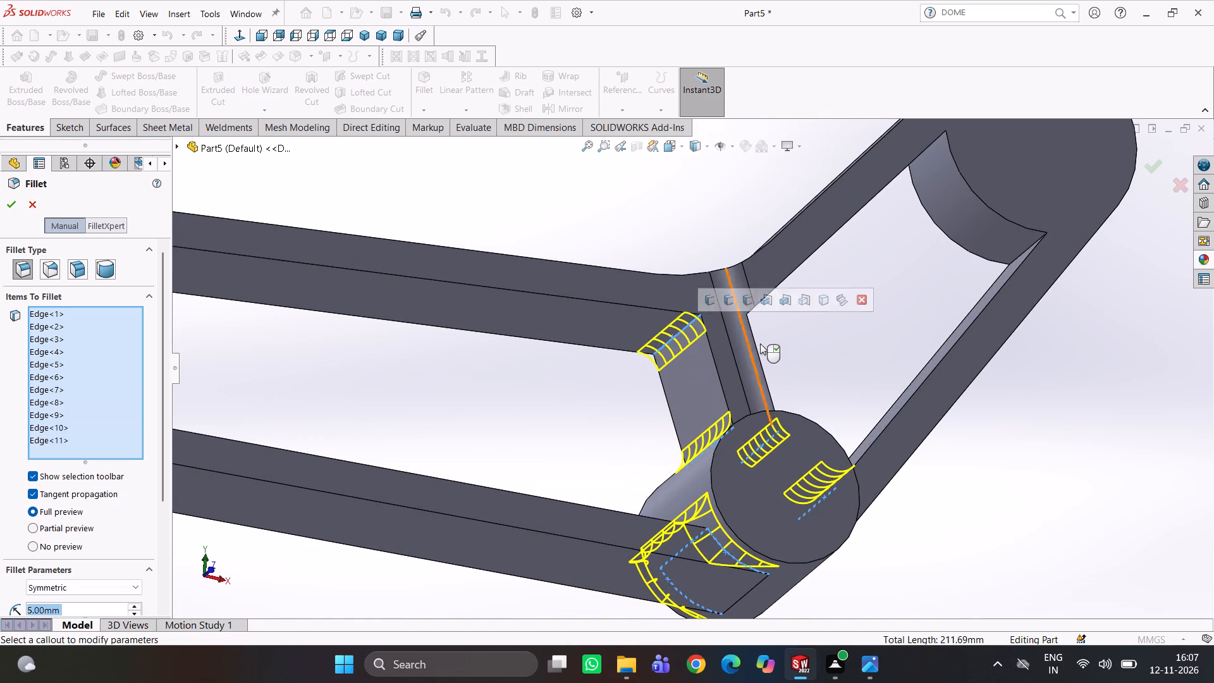
middle_click_drag(760, 341, 668, 371)
left_click(782, 322)
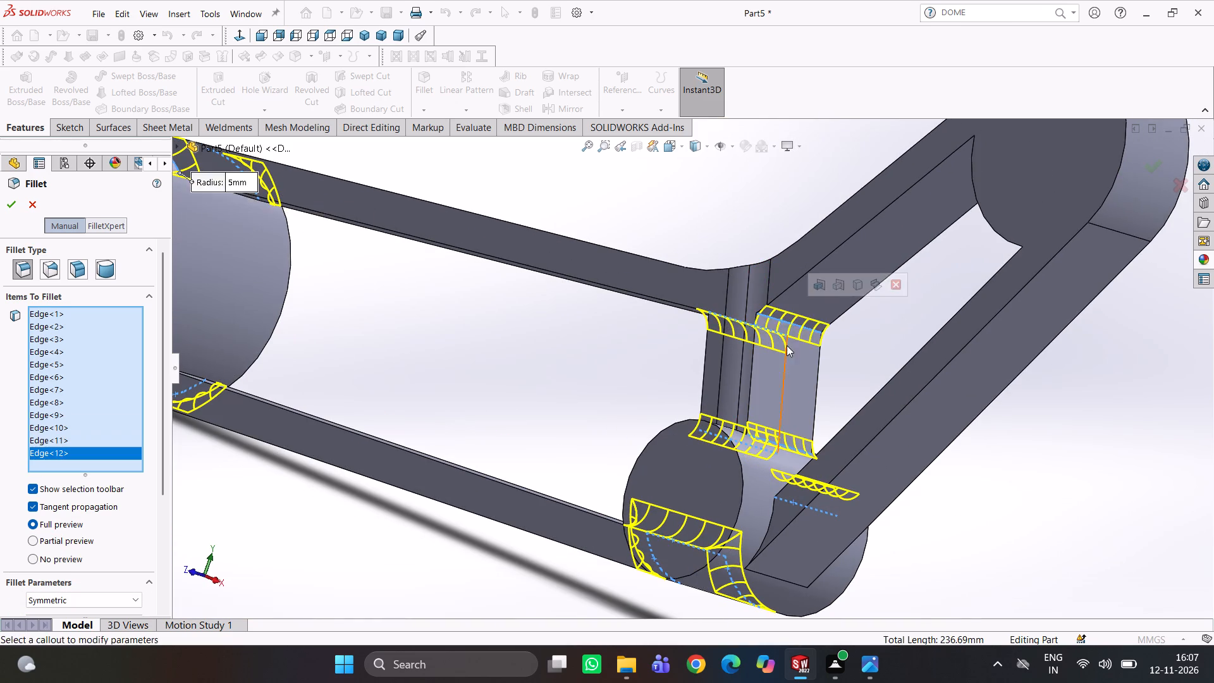
Add the inner edges where the lower arm's upper and lower strips meet the large boss, and apply the 5 mm fillet.
middle_click_drag(789, 347, 819, 356)
scroll(727, 407, "up", 4)
scroll(410, 282, "up", 2)
scroll(455, 319, "down", 11)
middle_click_drag(620, 328, 598, 335)
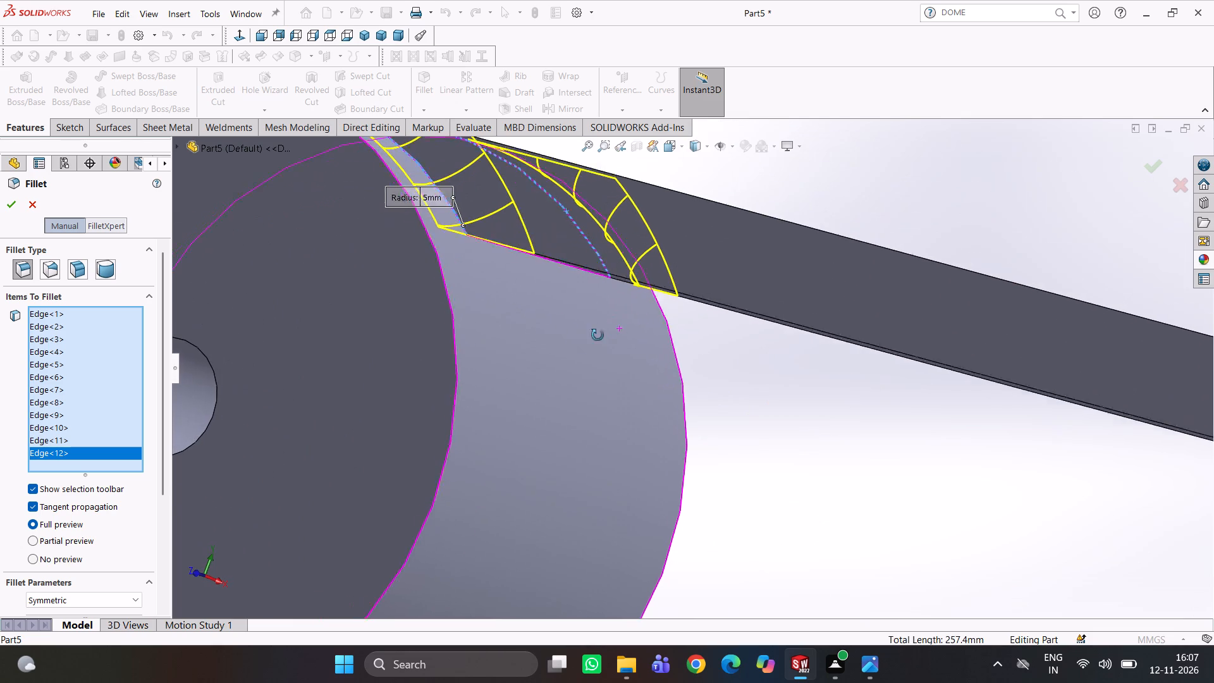
middle_click_drag(598, 335, 608, 334)
left_click(568, 264)
scroll(608, 346, "up", 3)
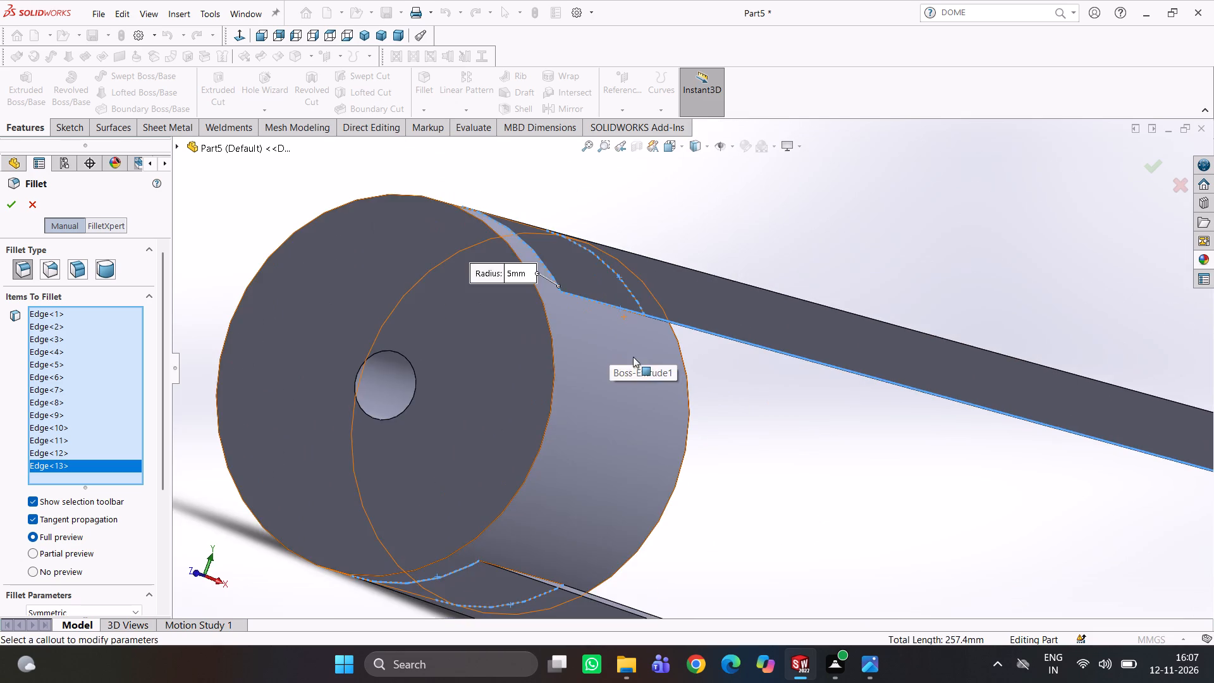
middle_click_drag(640, 359, 648, 290)
left_click(649, 262)
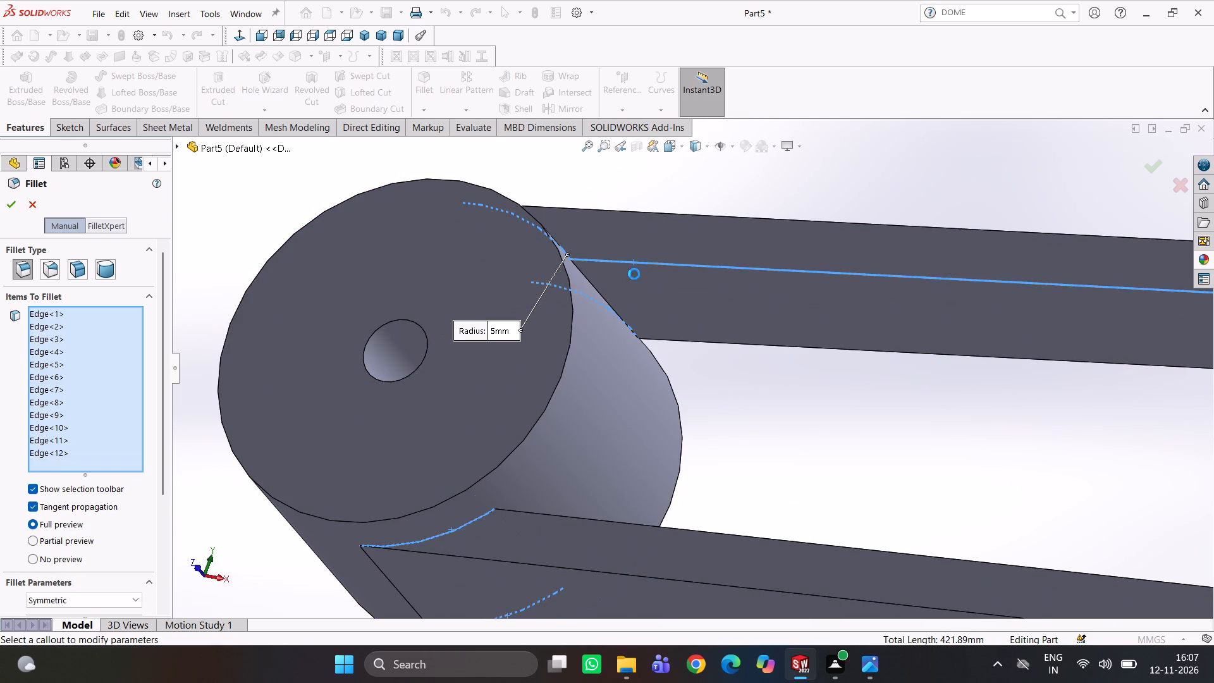
left_click(587, 276)
middle_click_drag(657, 338, 659, 338)
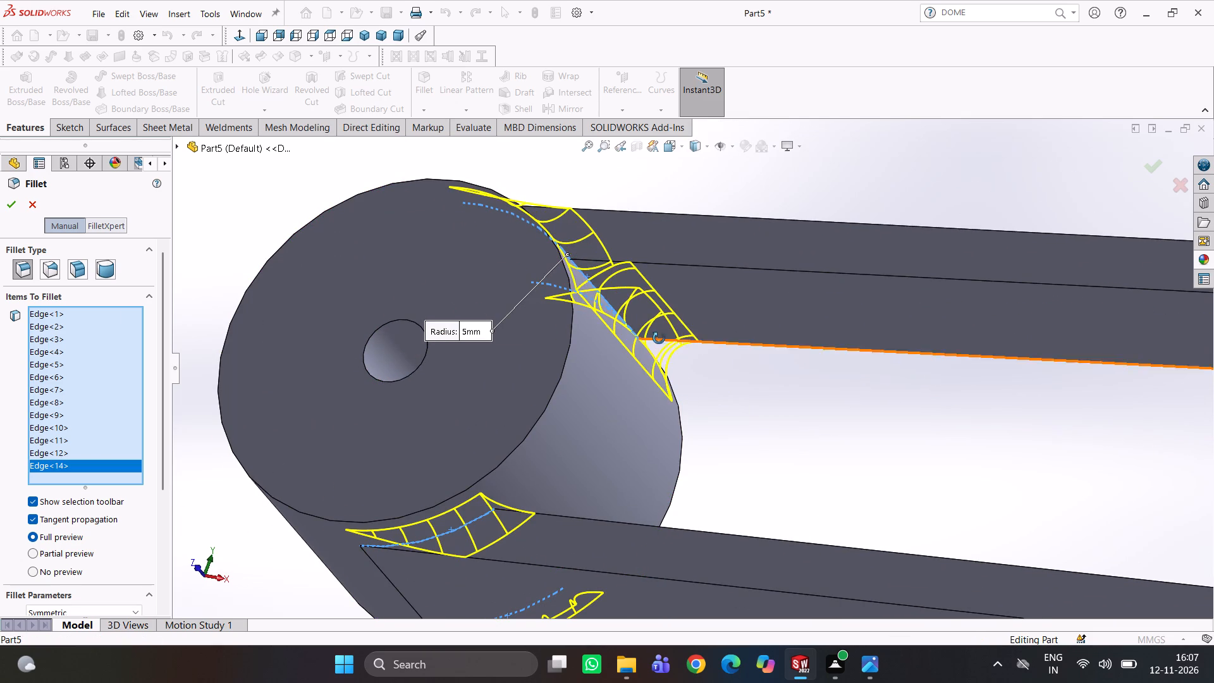
middle_click_drag(659, 338, 678, 302)
scroll(665, 369, "up", 3)
middle_click_drag(678, 389, 620, 546)
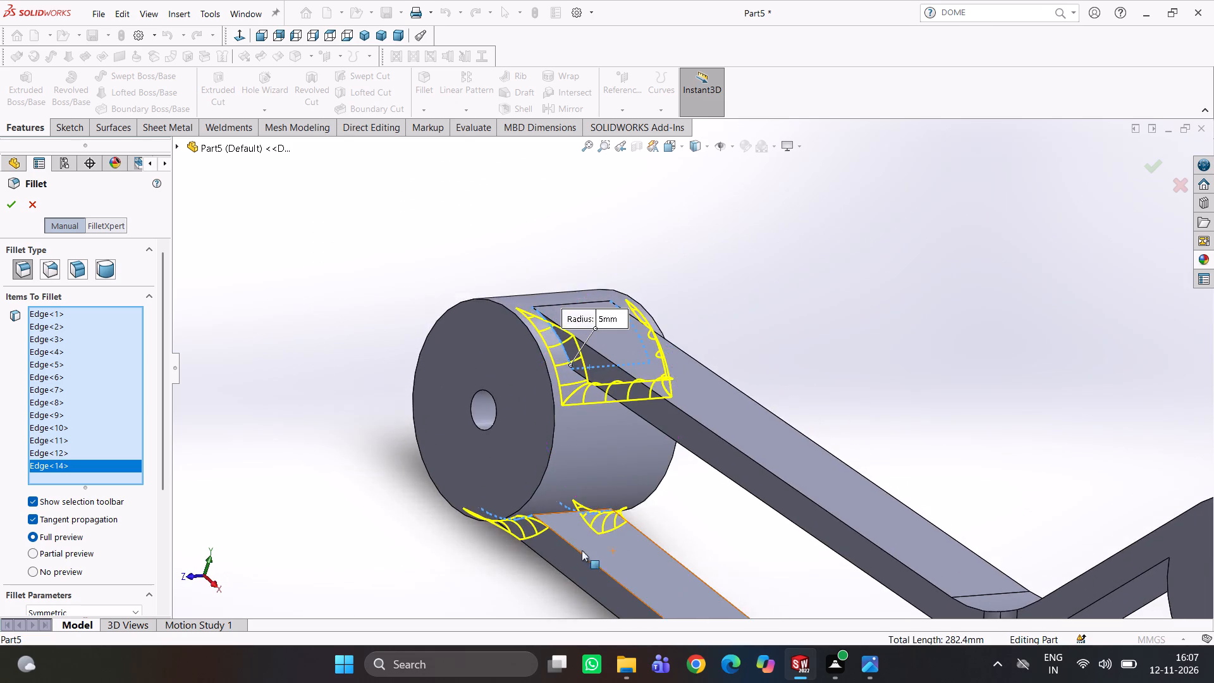
scroll(579, 531, "down", 5)
left_click(553, 425)
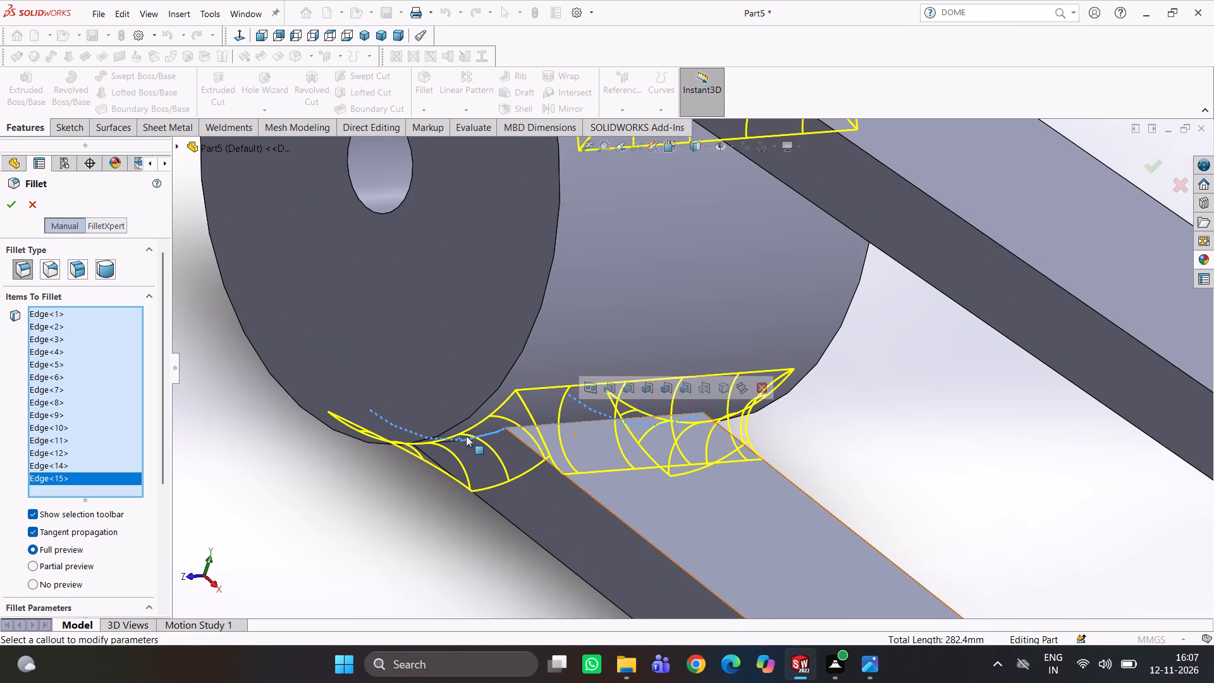
left_click(13, 204)
Examine the 5 mm fillets around the large boss, brace and pivot boss from several angles.
scroll(525, 404, "up", 4)
middle_click_drag(622, 431, 634, 429)
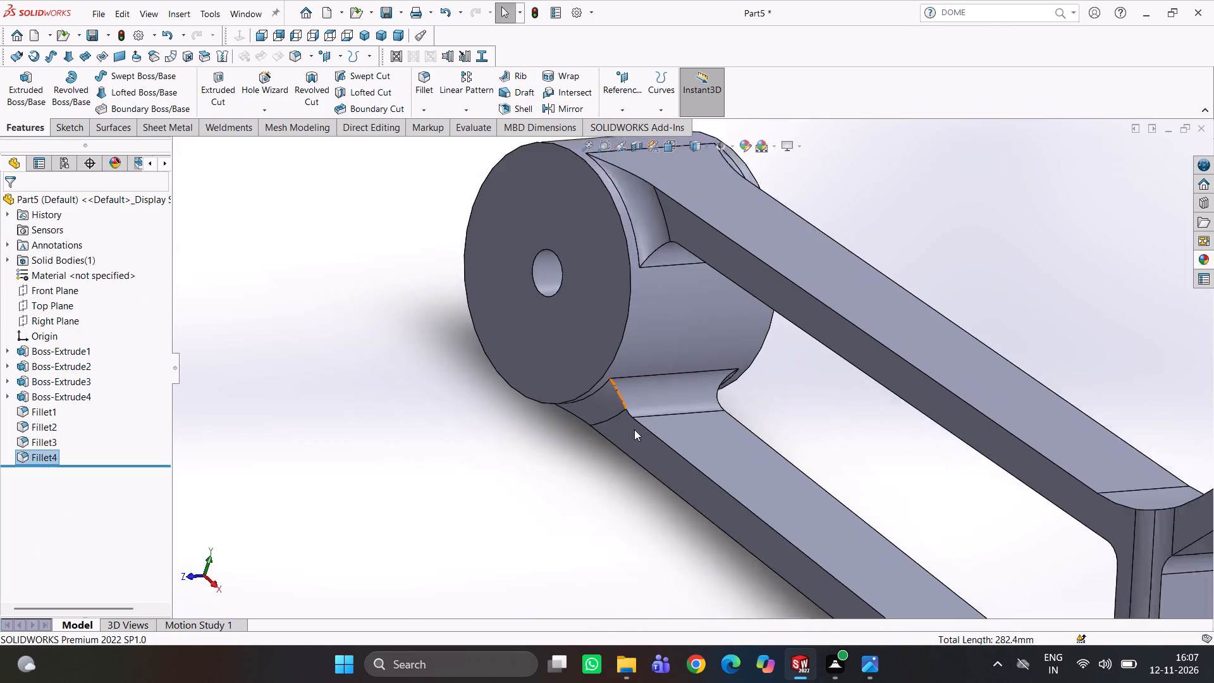
middle_click_drag(634, 429, 707, 387)
scroll(711, 394, "up", 4)
middle_click_drag(745, 440, 718, 486)
scroll(940, 492, "up", 3)
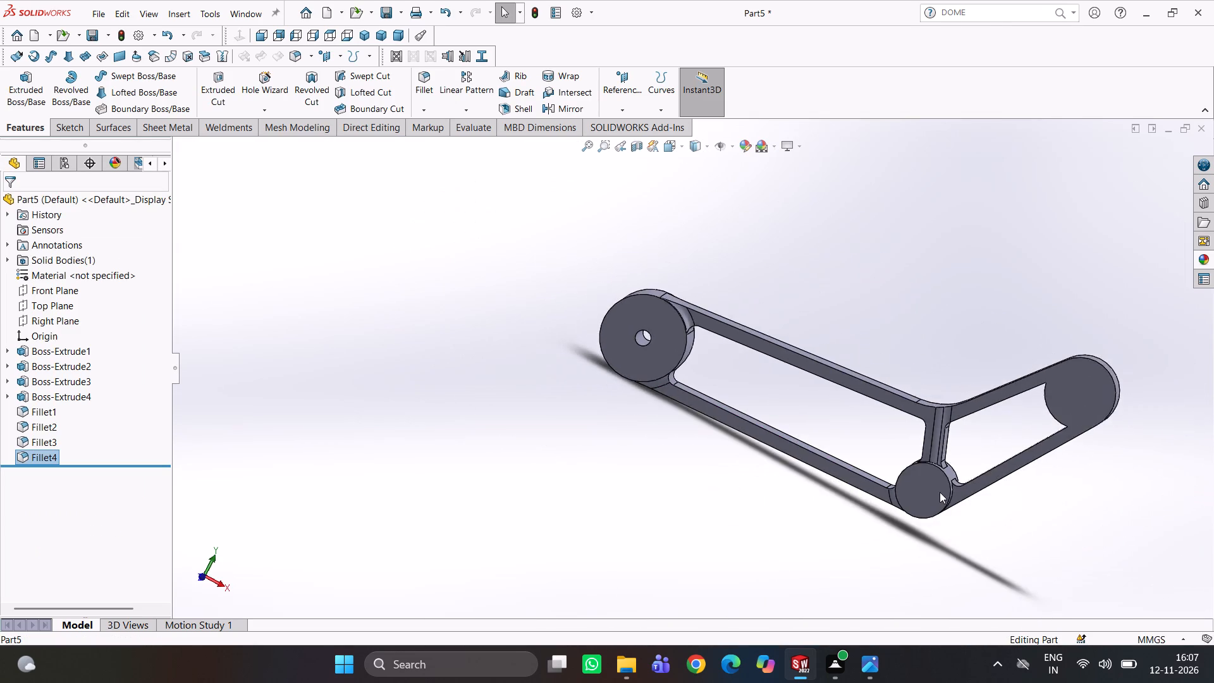
middle_click_drag(950, 481, 994, 467)
scroll(965, 409, "down", 2)
middle_click_drag(946, 413, 881, 406)
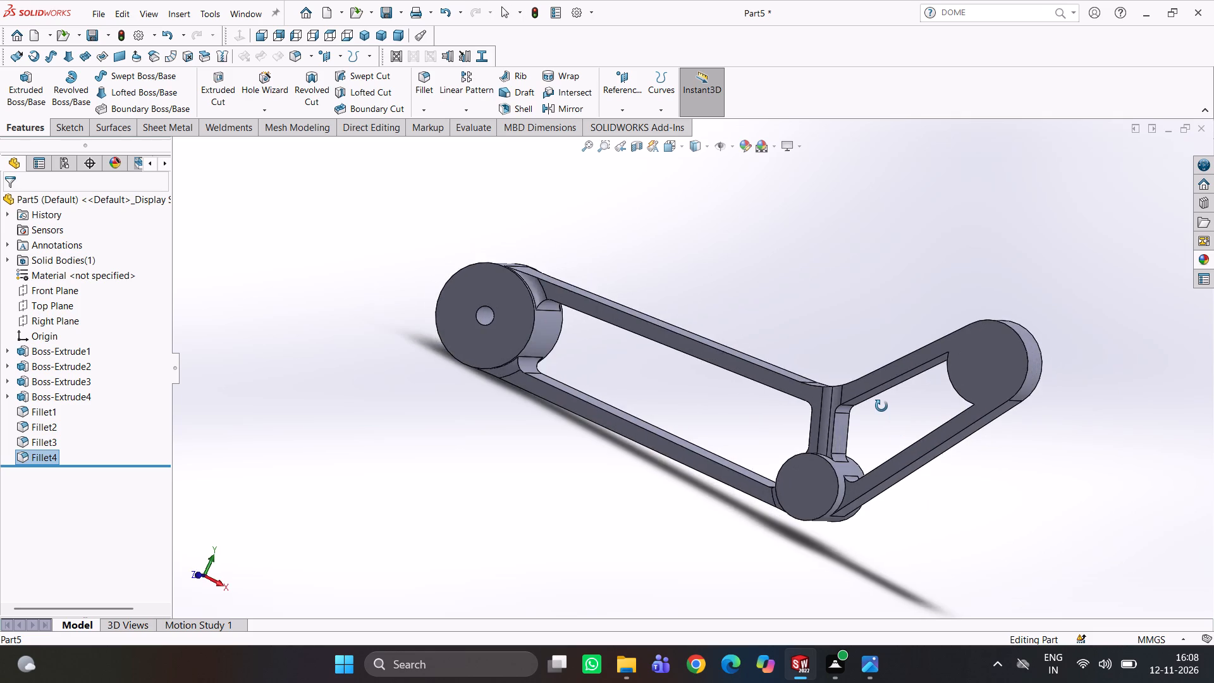
middle_click_drag(881, 406, 892, 401)
scroll(788, 447, "down", 2)
middle_click_drag(780, 475, 797, 490)
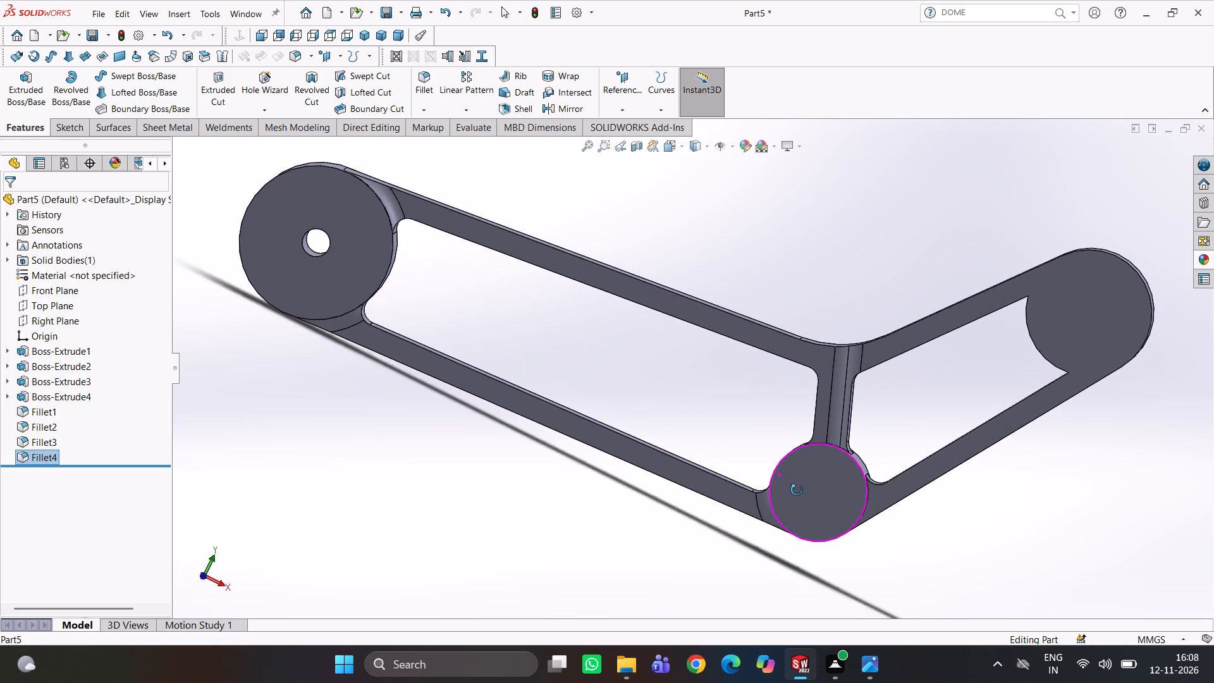
middle_click_drag(797, 490, 798, 490)
scroll(807, 520, "up", 2)
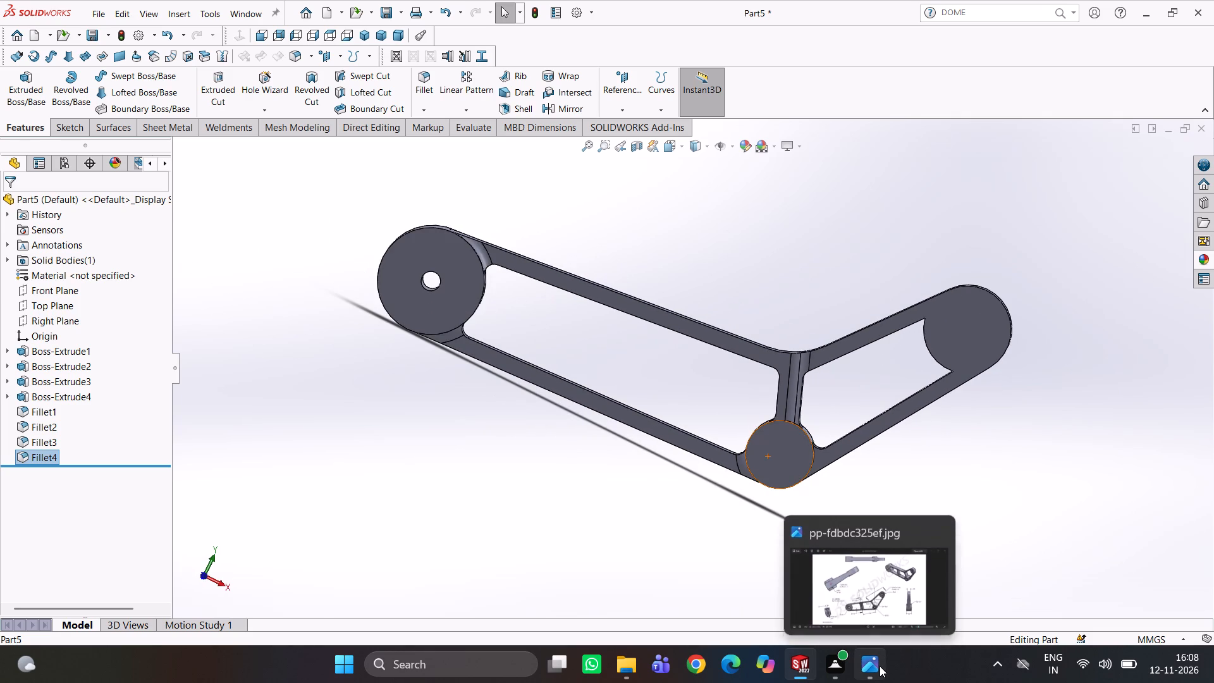
Switch to the reference drawing image pp-fdbdc325ef.jpg.
left_click(880, 666)
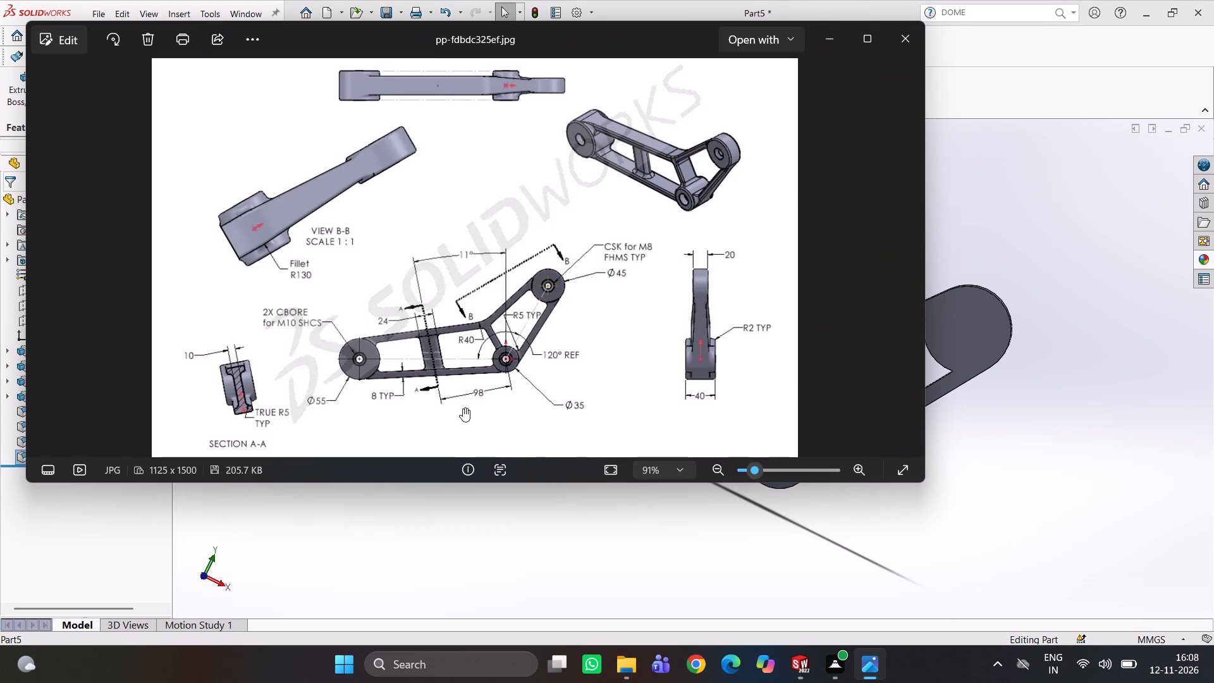
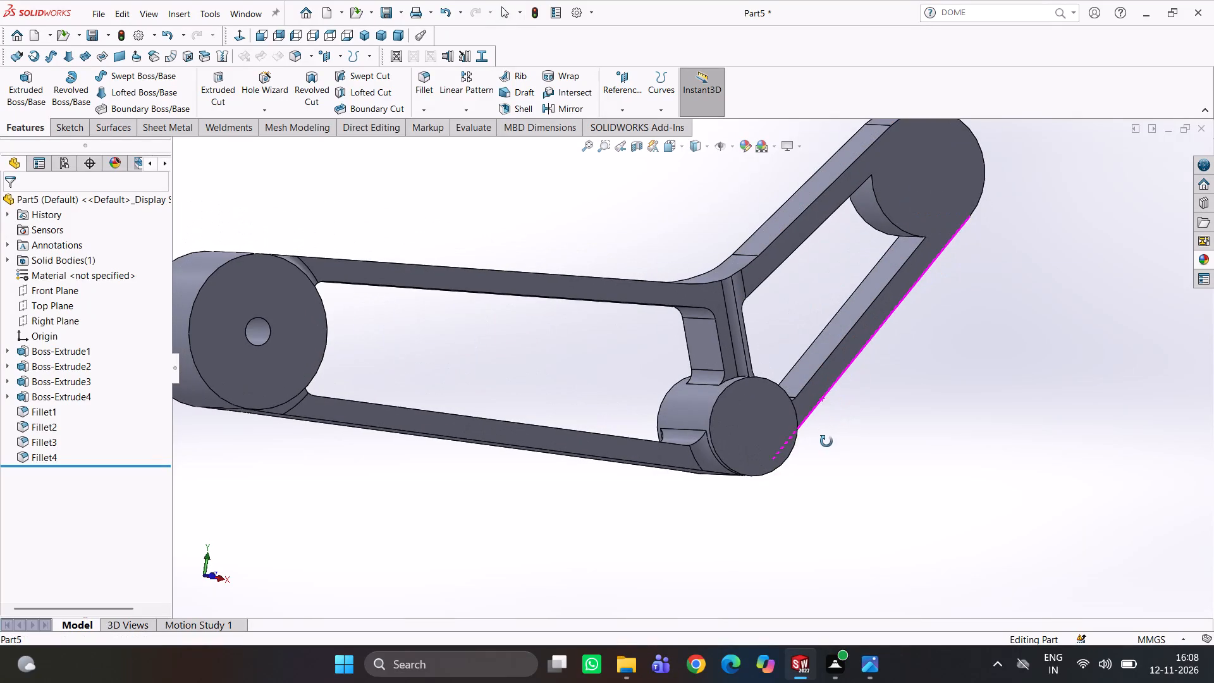
Fillet the two inner edges where the upper arm's strips meet its end boss with a 5 mm radius.
scroll(761, 336, "up", 1)
left_click(427, 80)
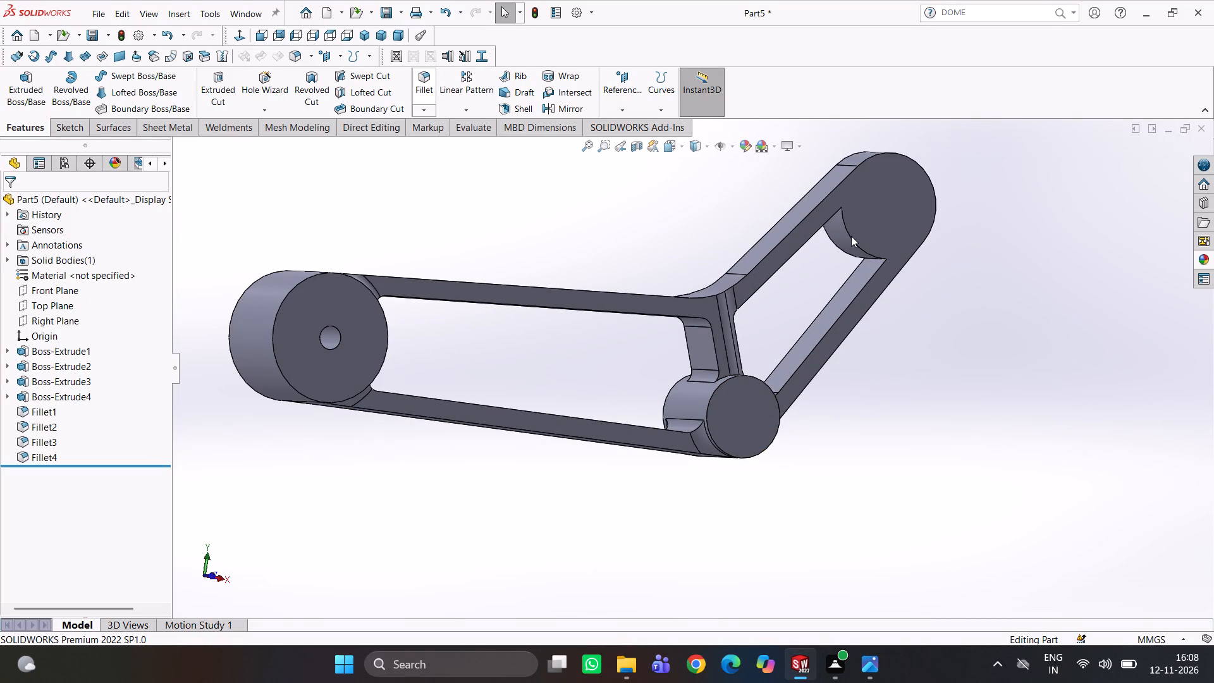
scroll(852, 237, "down", 4)
middle_click_drag(837, 294, 793, 162)
middle_click_drag(780, 317, 768, 309)
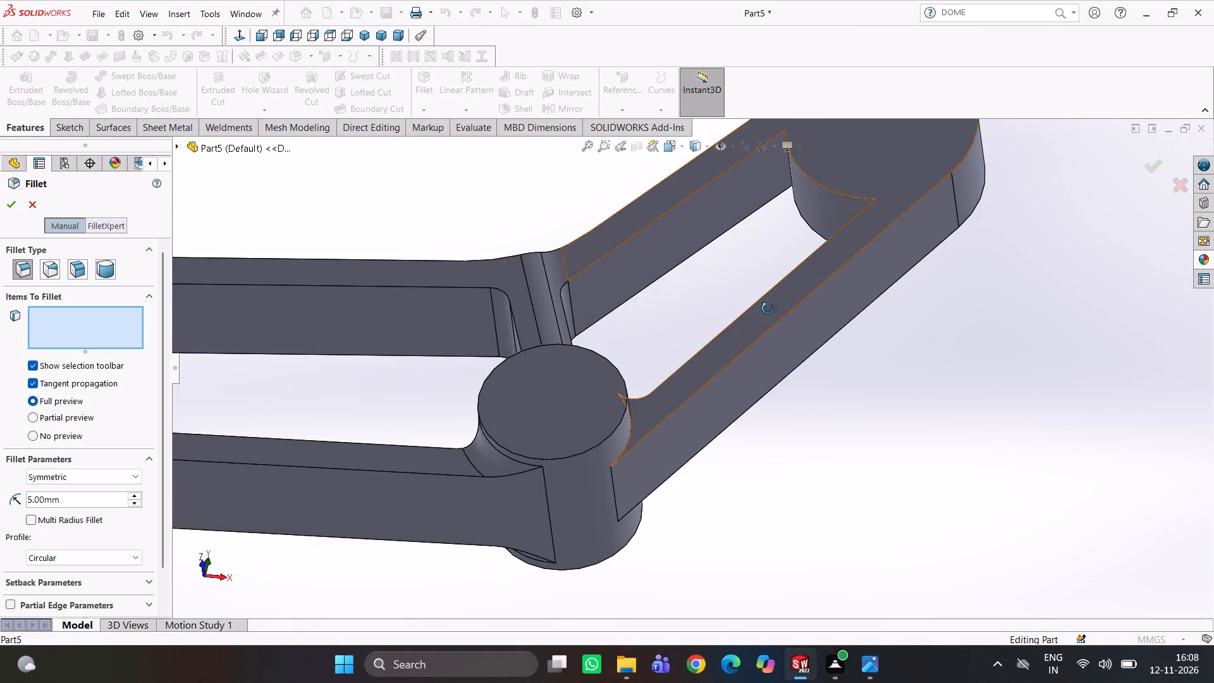
middle_click_drag(768, 309, 816, 345)
scroll(754, 186, "up", 4)
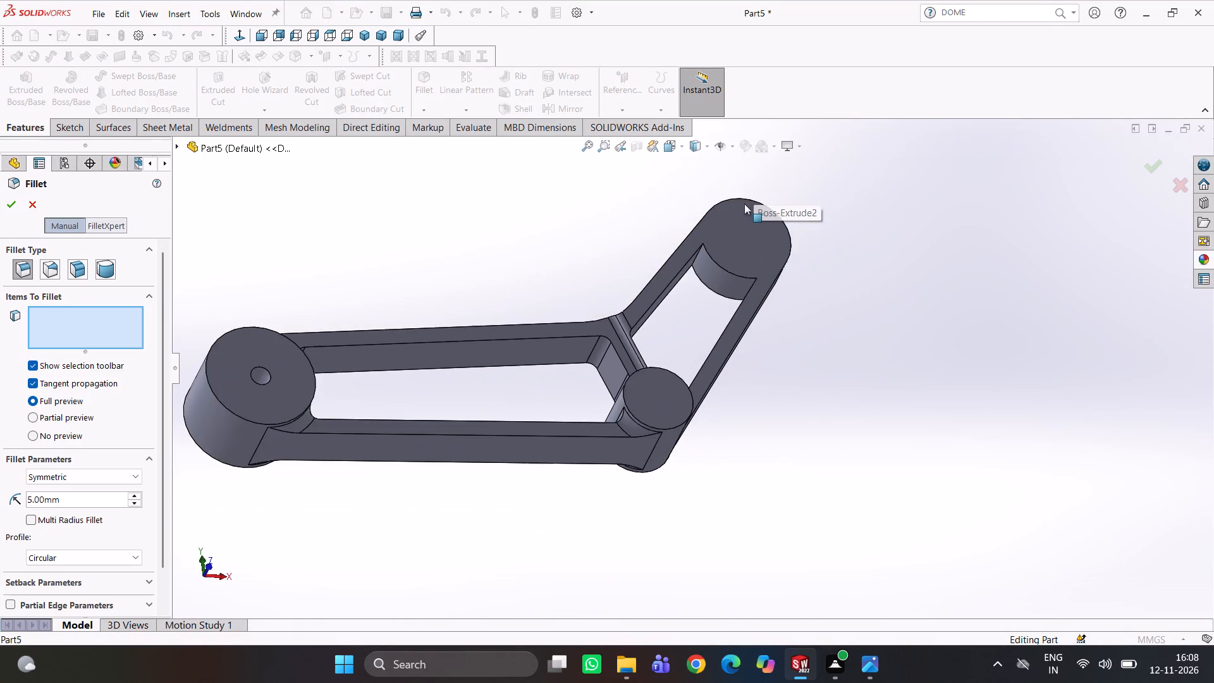
scroll(744, 204, "up", 1)
middle_click_drag(734, 216, 729, 175)
scroll(699, 286, "down", 5)
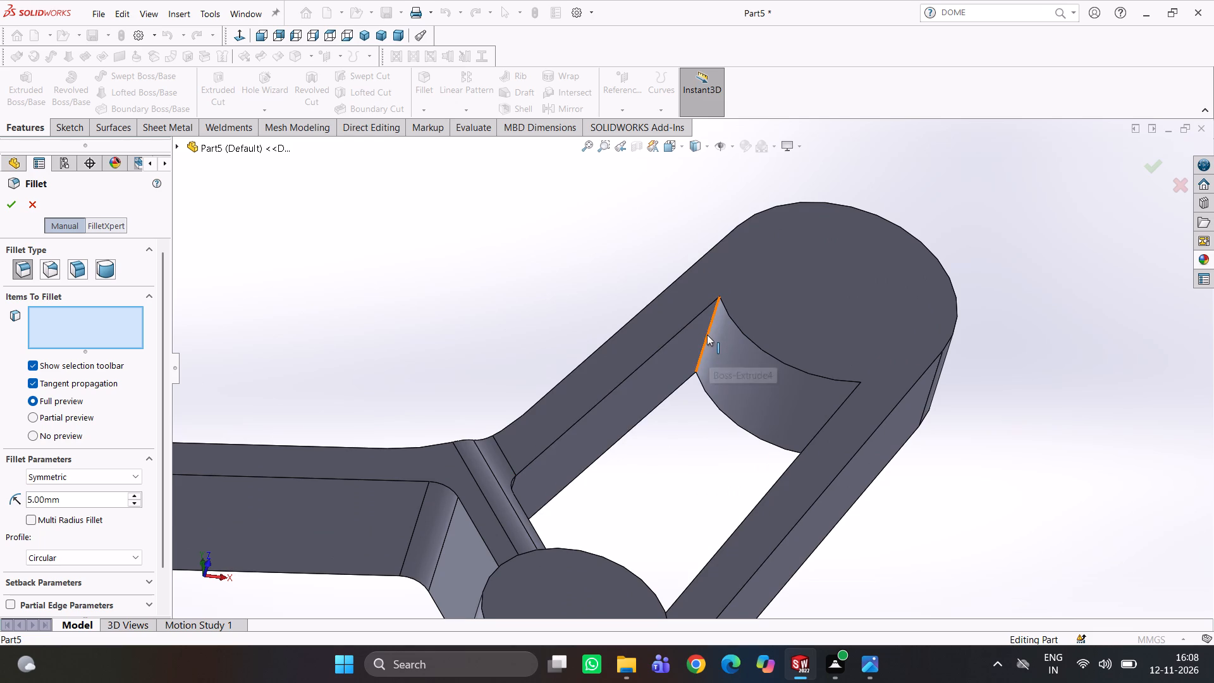
left_click(707, 335)
middle_click_drag(771, 374, 805, 431)
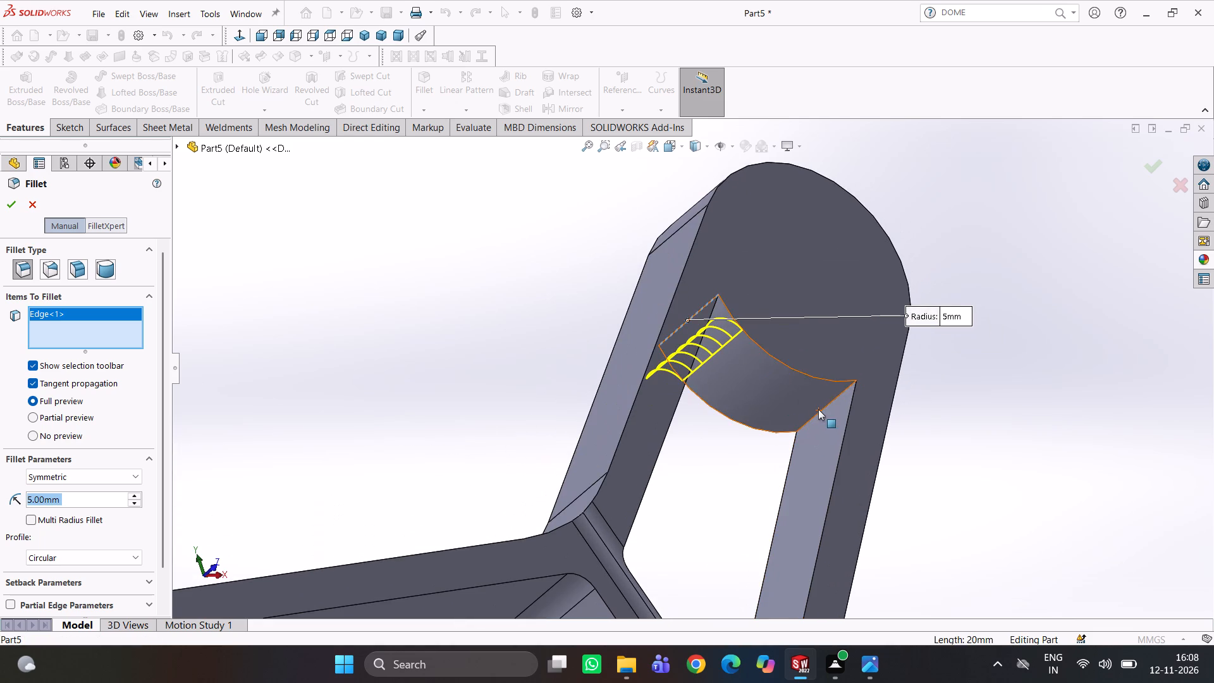
left_click(819, 410)
scroll(806, 429, "up", 4)
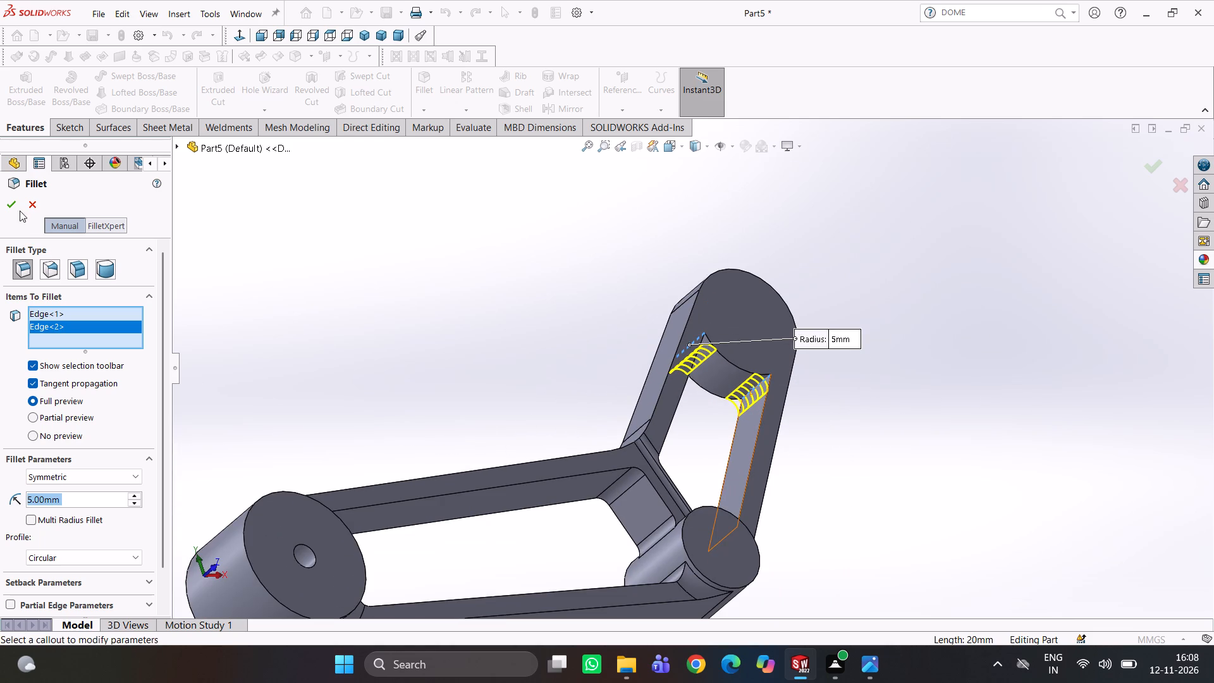
left_click(14, 204)
Examine the filleted upper arm window and the rest of the truss arm from several angles.
scroll(439, 311, "up", 1)
middle_click_drag(439, 324, 427, 440)
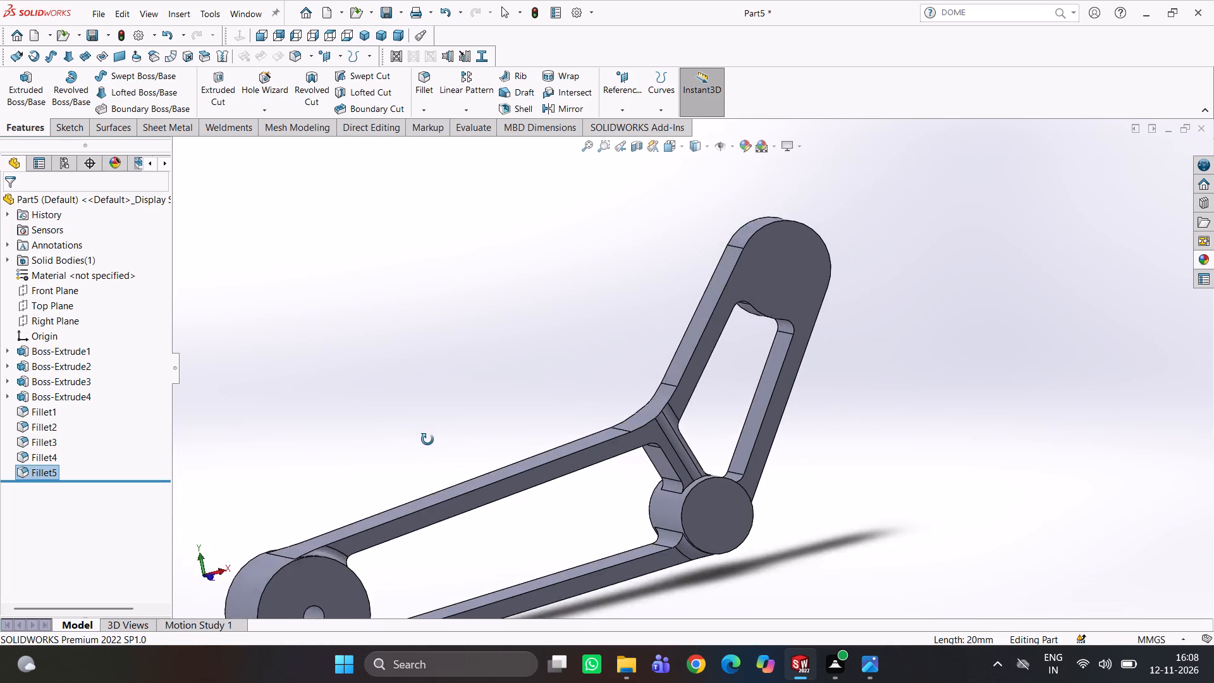
middle_click_drag(427, 440, 437, 446)
scroll(477, 466, "up", 4)
middle_click_drag(525, 479, 501, 426)
scroll(589, 458, "down", 2)
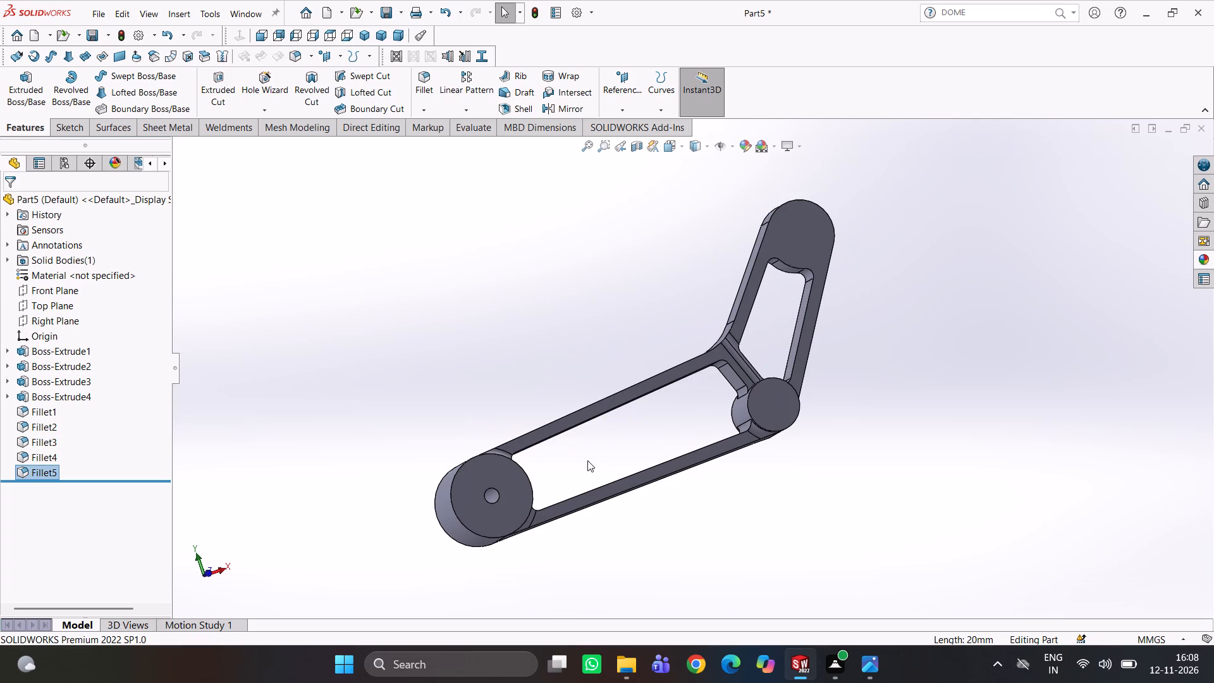
scroll(592, 459, "down", 1)
middle_click_drag(592, 459, 577, 470)
middle_click(577, 470)
scroll(651, 466, "down", 1)
middle_click_drag(651, 466, 664, 511)
middle_click_drag(665, 513, 689, 548)
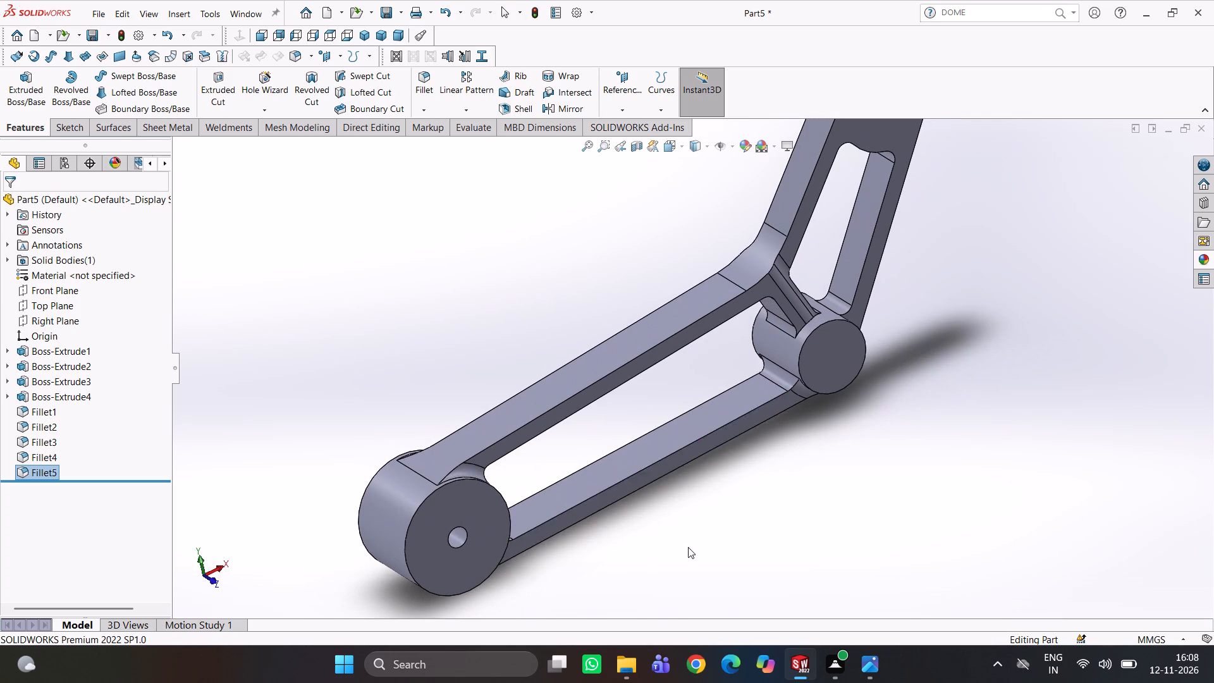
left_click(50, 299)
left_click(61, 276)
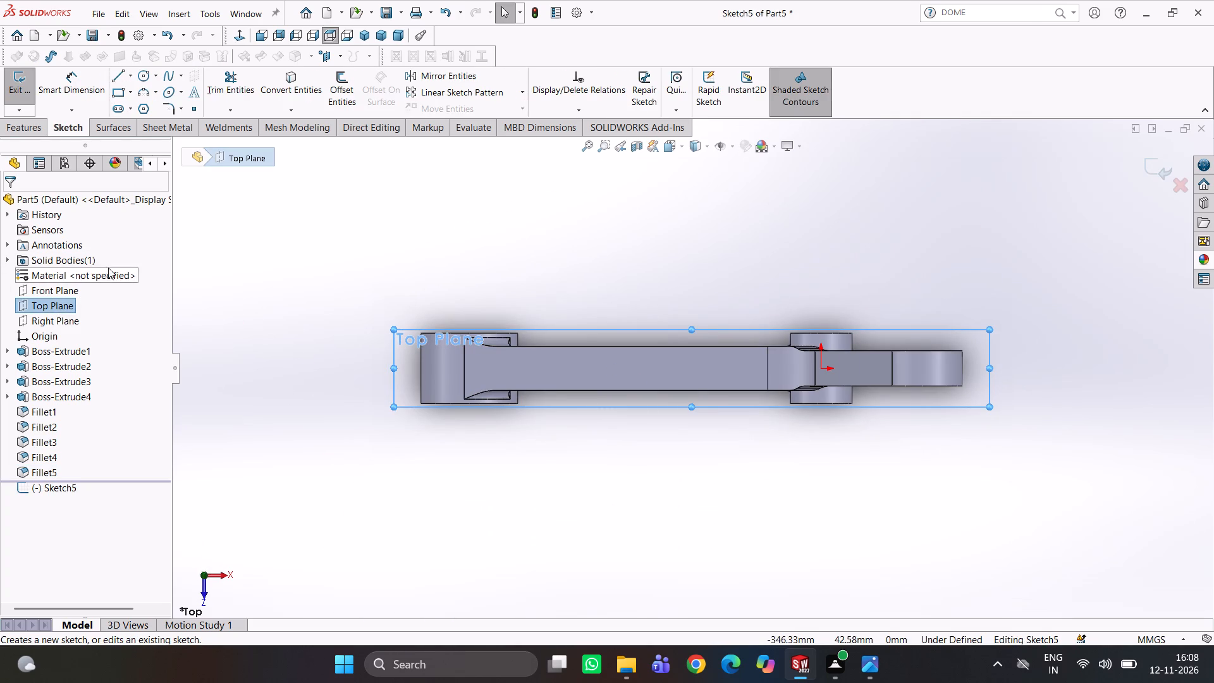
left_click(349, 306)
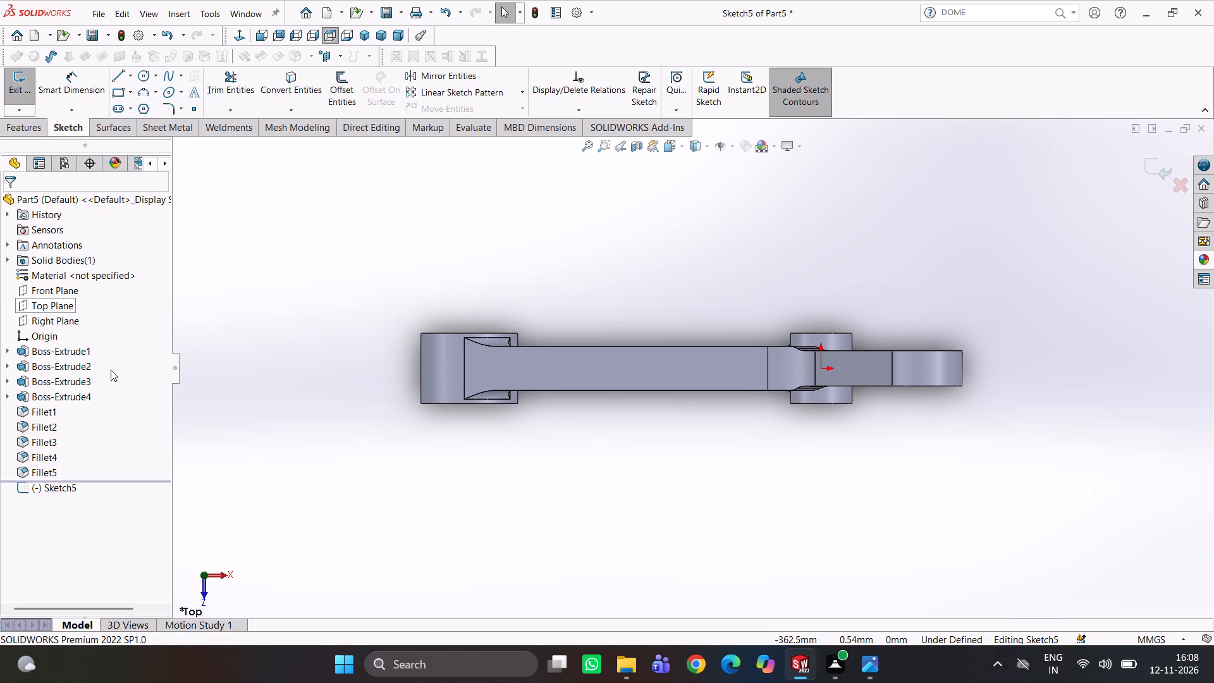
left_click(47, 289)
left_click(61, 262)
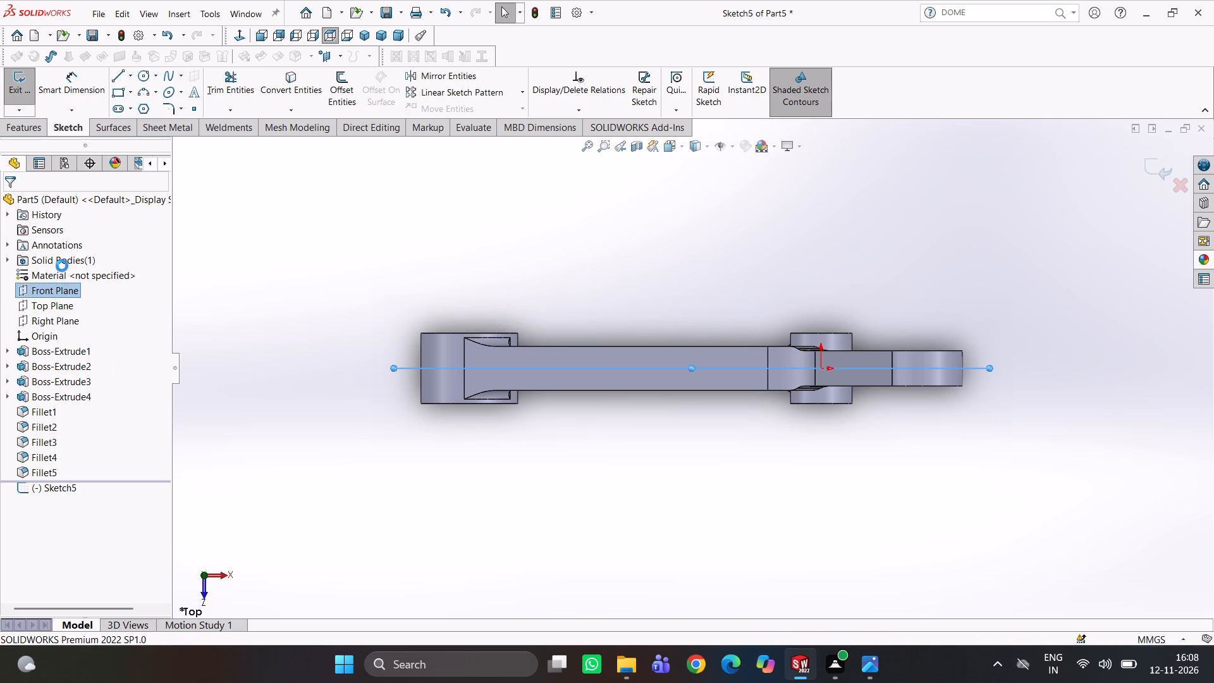
Sketch a closed four-sided rib profile on the Front Plane, about 15 mm wide and 45 mm tall, spanning the lower arm's window near mid-length.
left_click(63, 295)
left_click(70, 278)
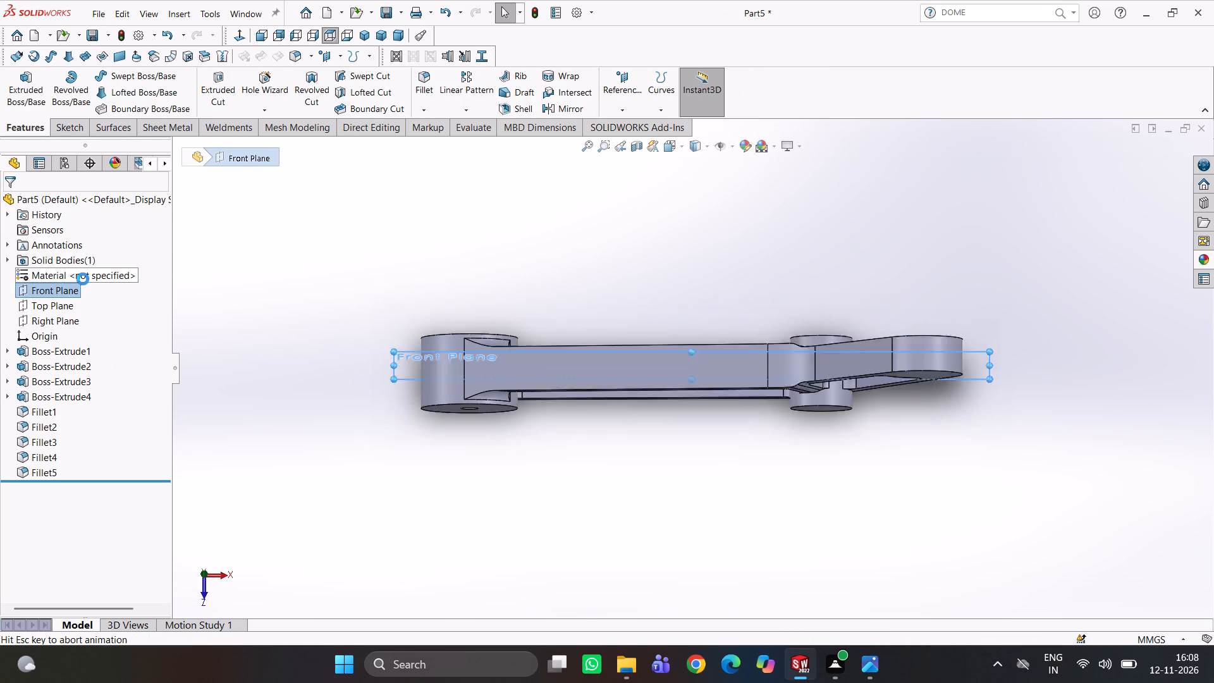
left_click(604, 333)
right_click_drag(614, 303, 522, 297)
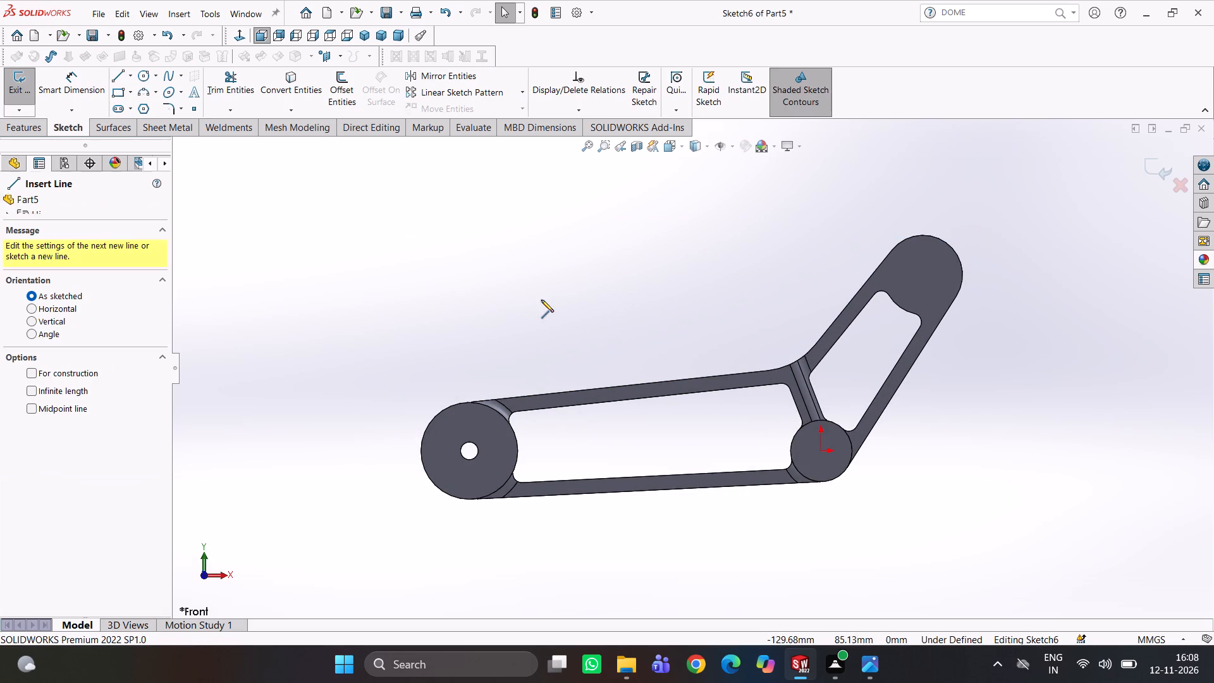
left_click(618, 401)
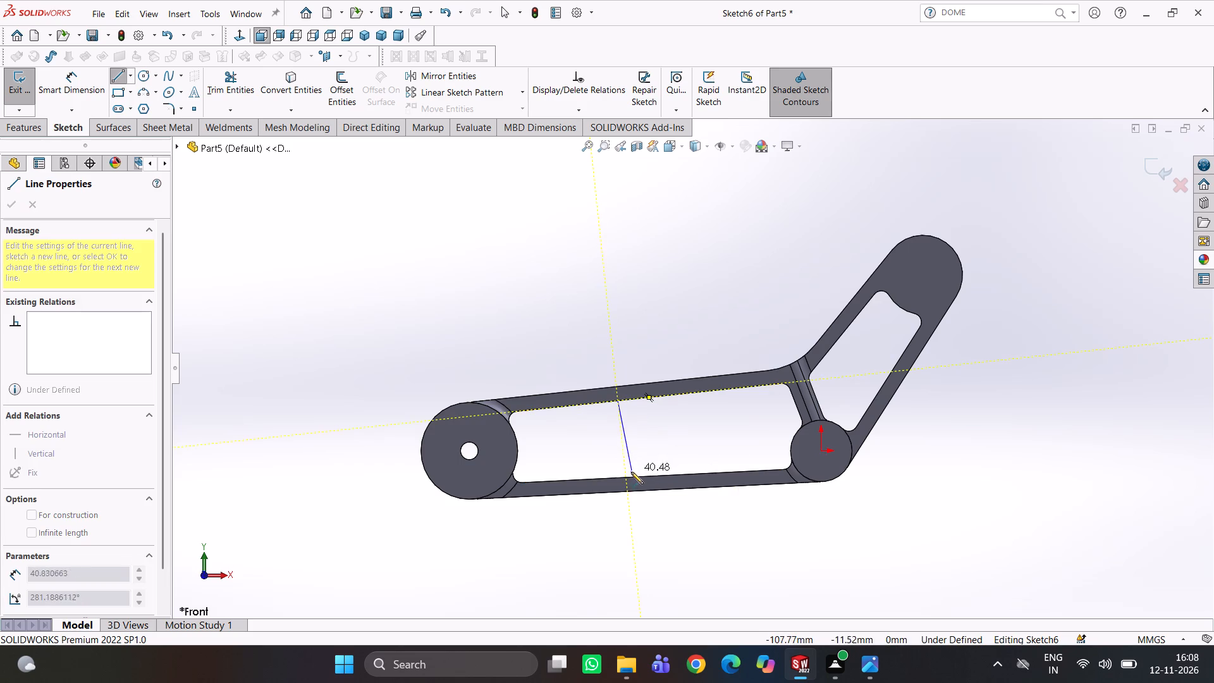
left_click(627, 479)
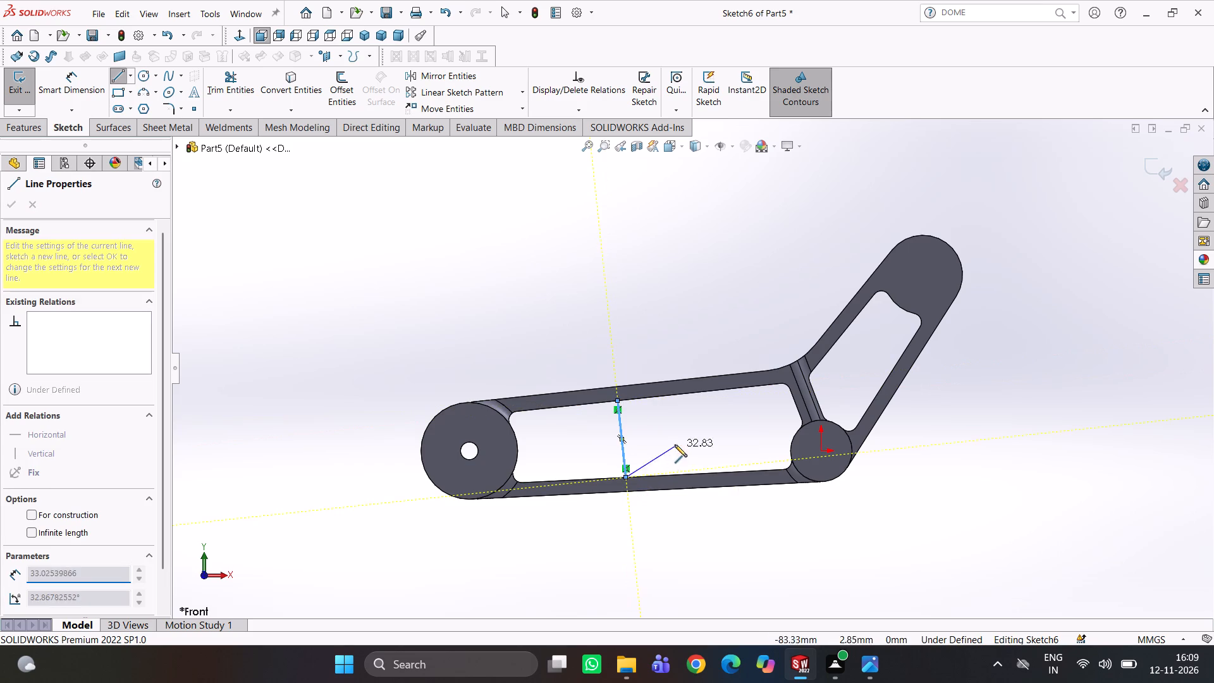
left_click(653, 476)
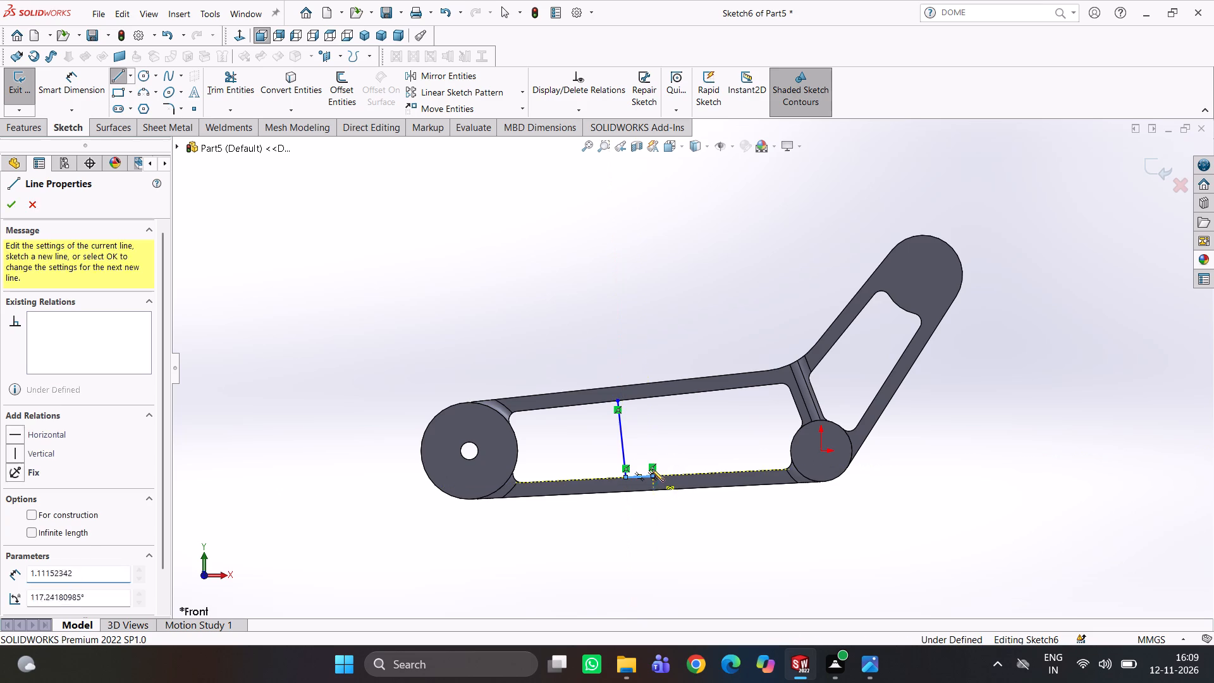
left_click(644, 398)
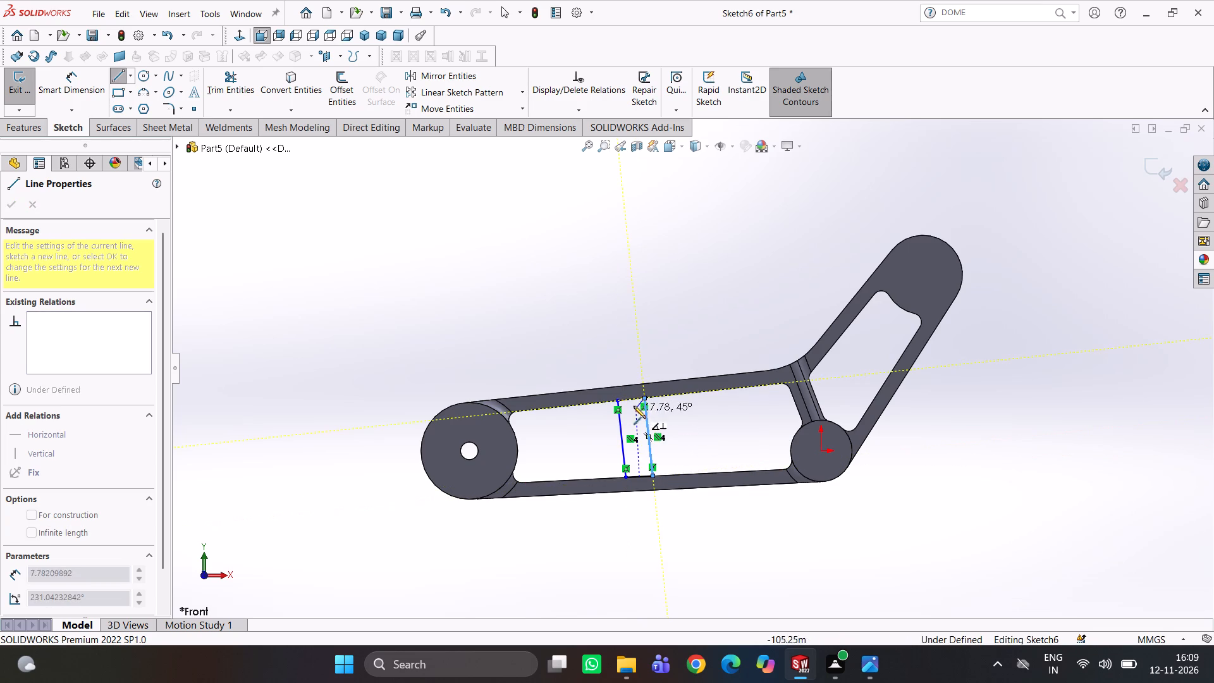
left_click(616, 398)
key("Escape")
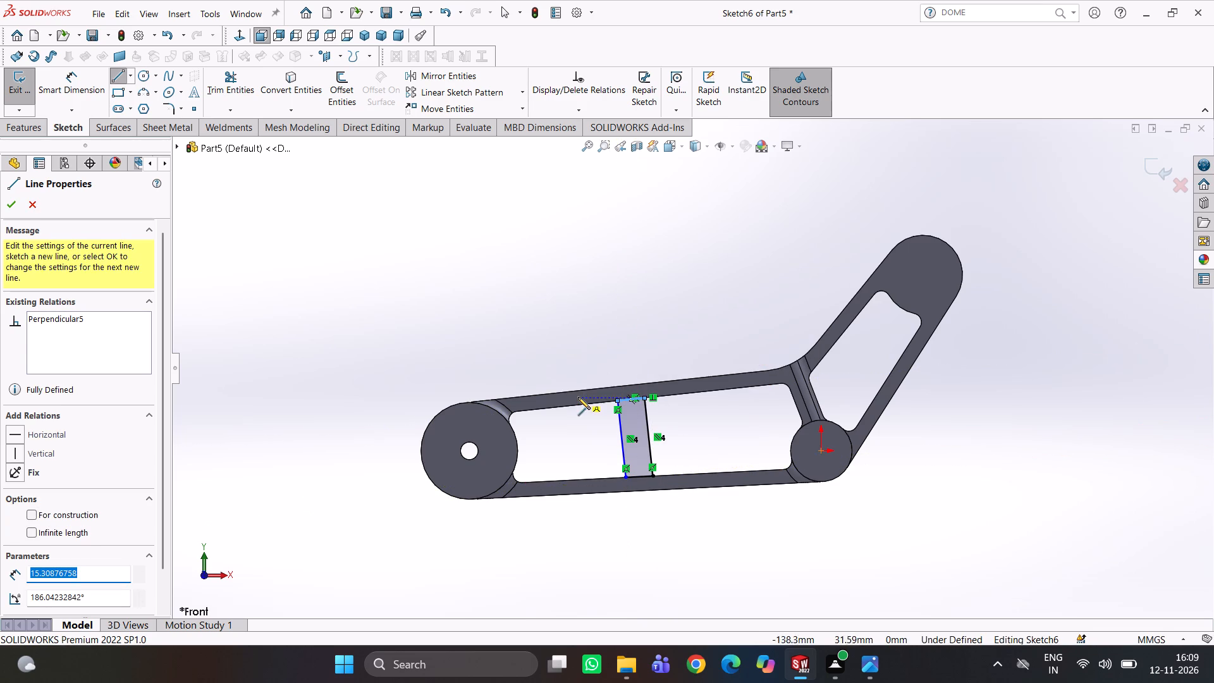
key("Escape")
Dimension the horizontal width of the rib profile's bottom edge, keeping its drawn size.
scroll(628, 475, "down", 4)
middle_click(651, 477)
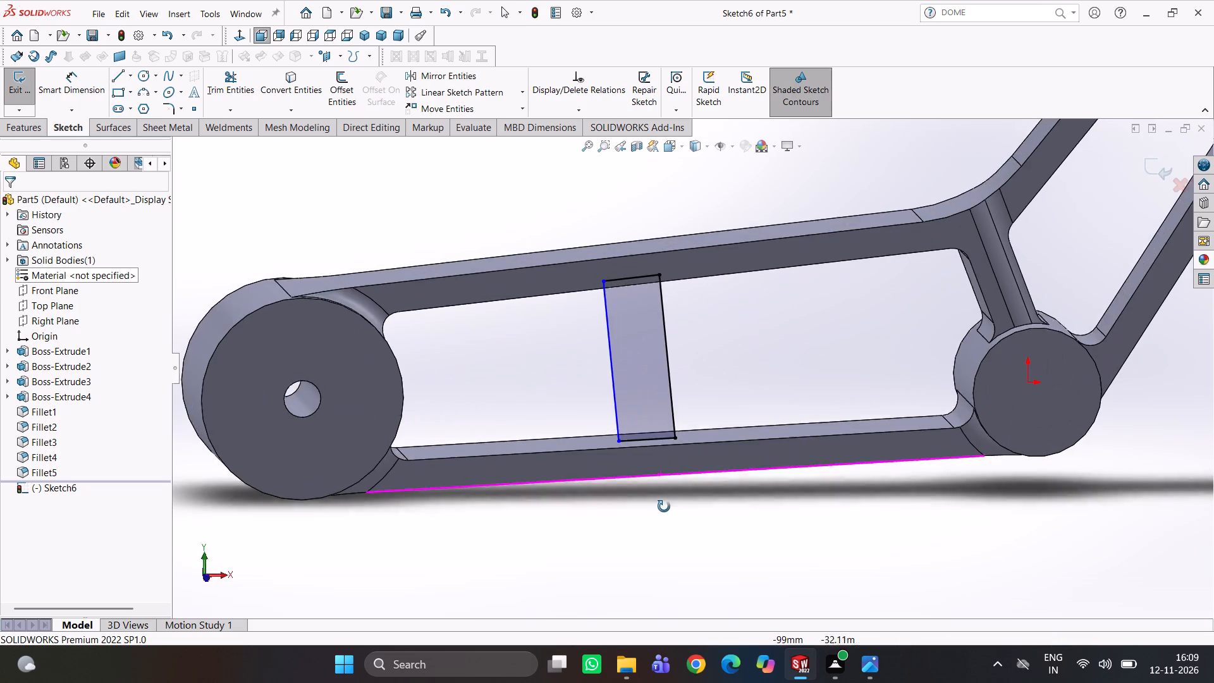
scroll(642, 500, "up", 2)
middle_click_drag(649, 498, 641, 501)
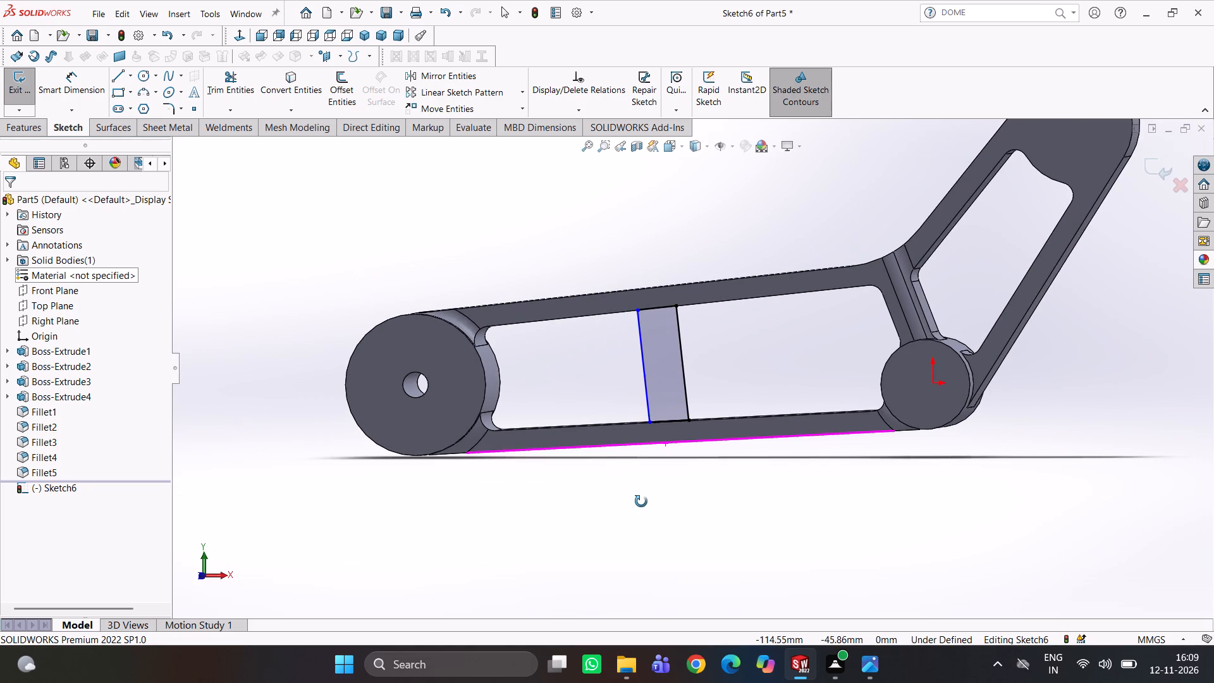
middle_click_drag(641, 501, 643, 502)
left_click(647, 511)
scroll(720, 476, "up", 3)
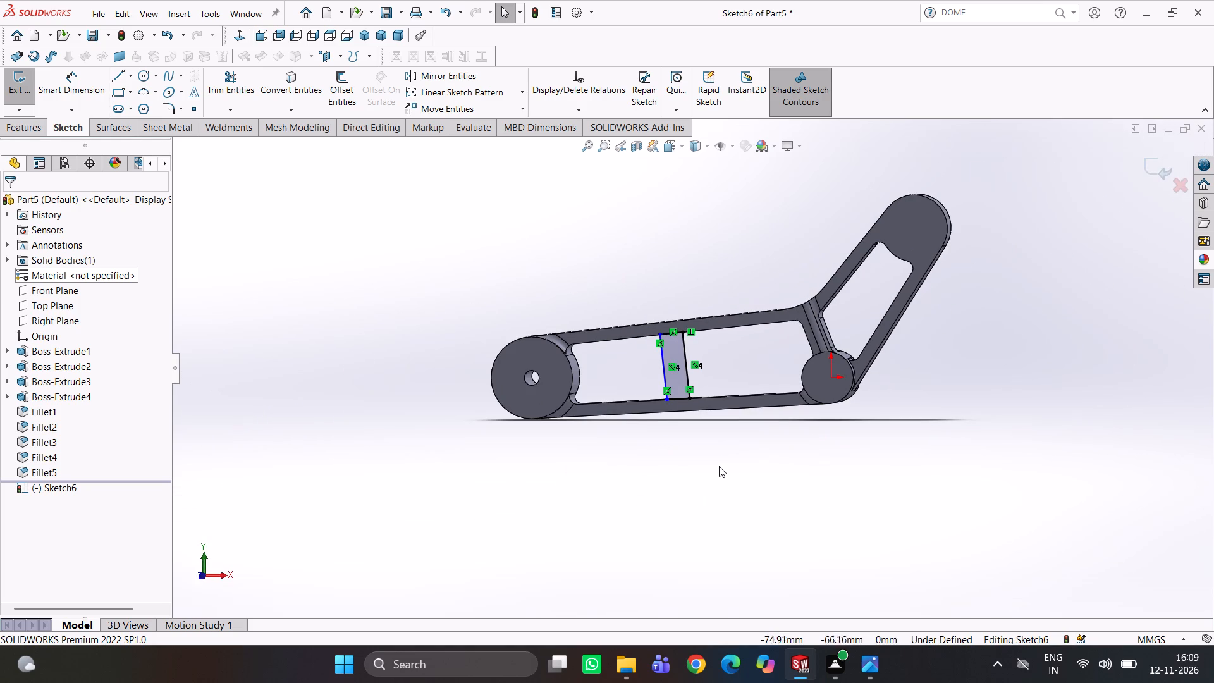
scroll(778, 418, "up", 1)
scroll(691, 405, "down", 8)
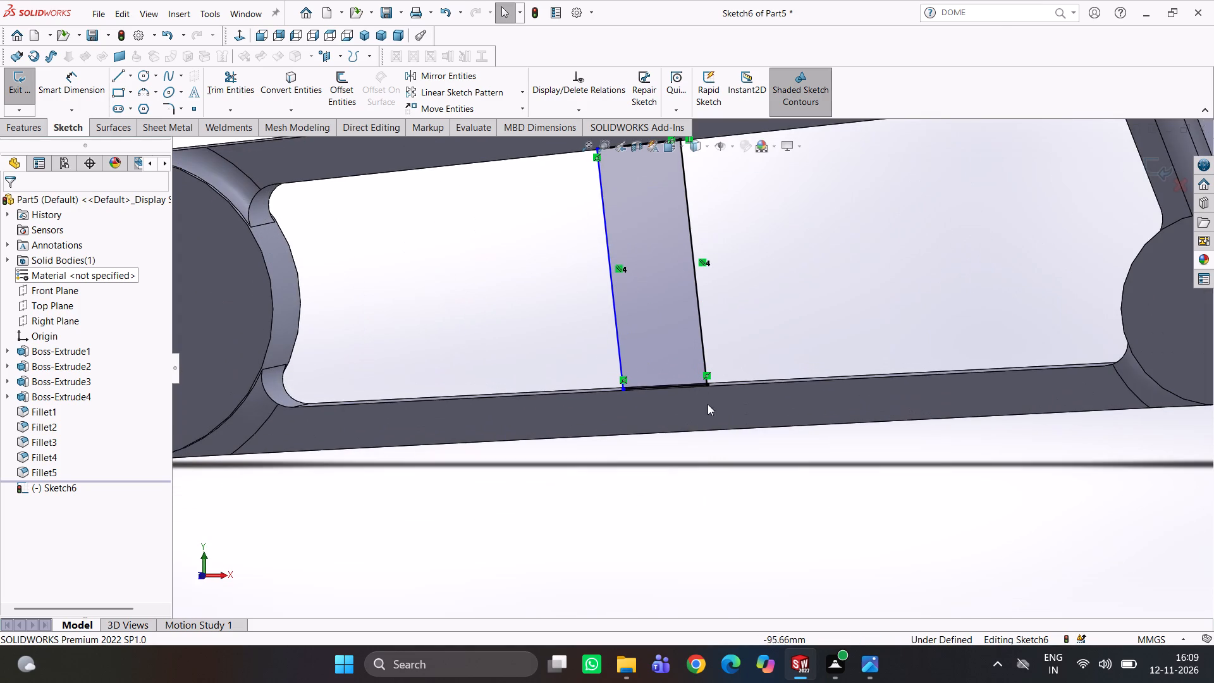
right_click_drag(740, 472, 728, 383)
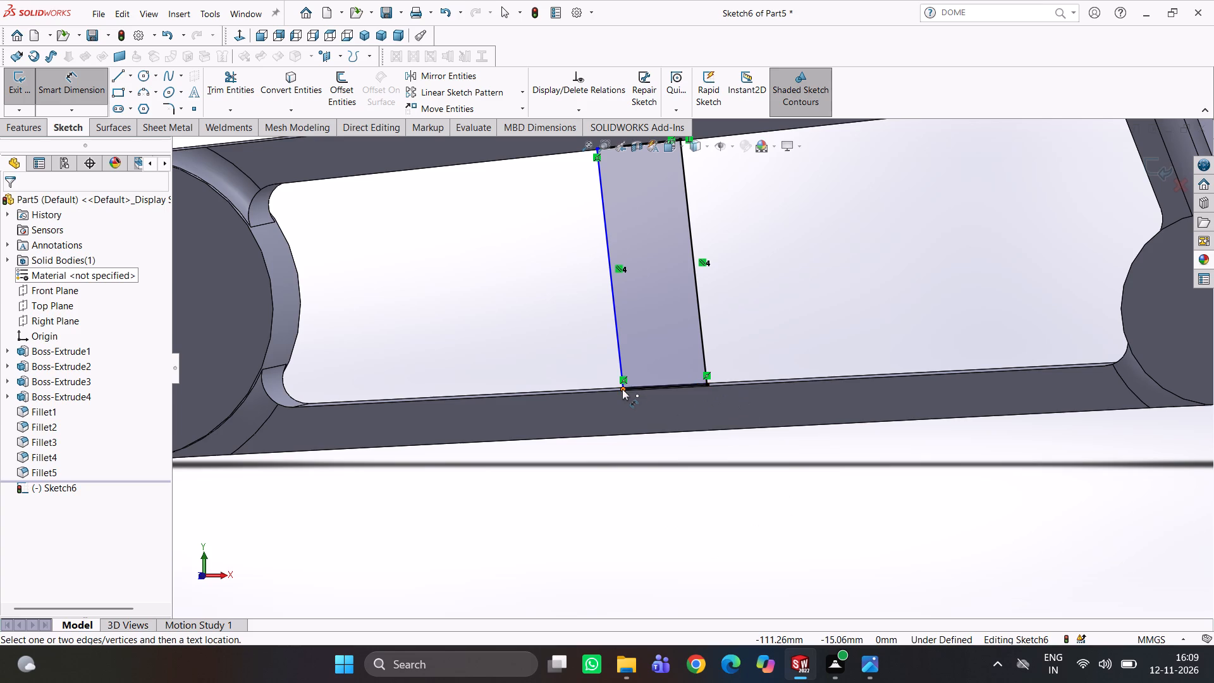
left_click(622, 389)
left_click(688, 386)
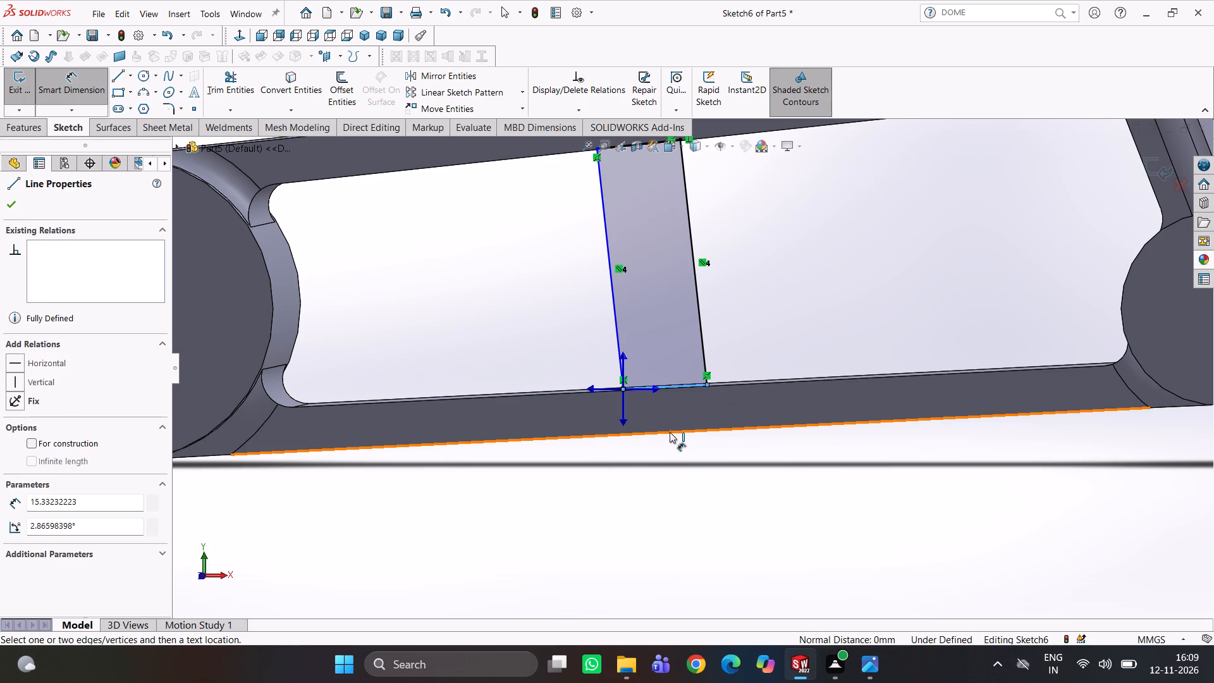
key("Escape")
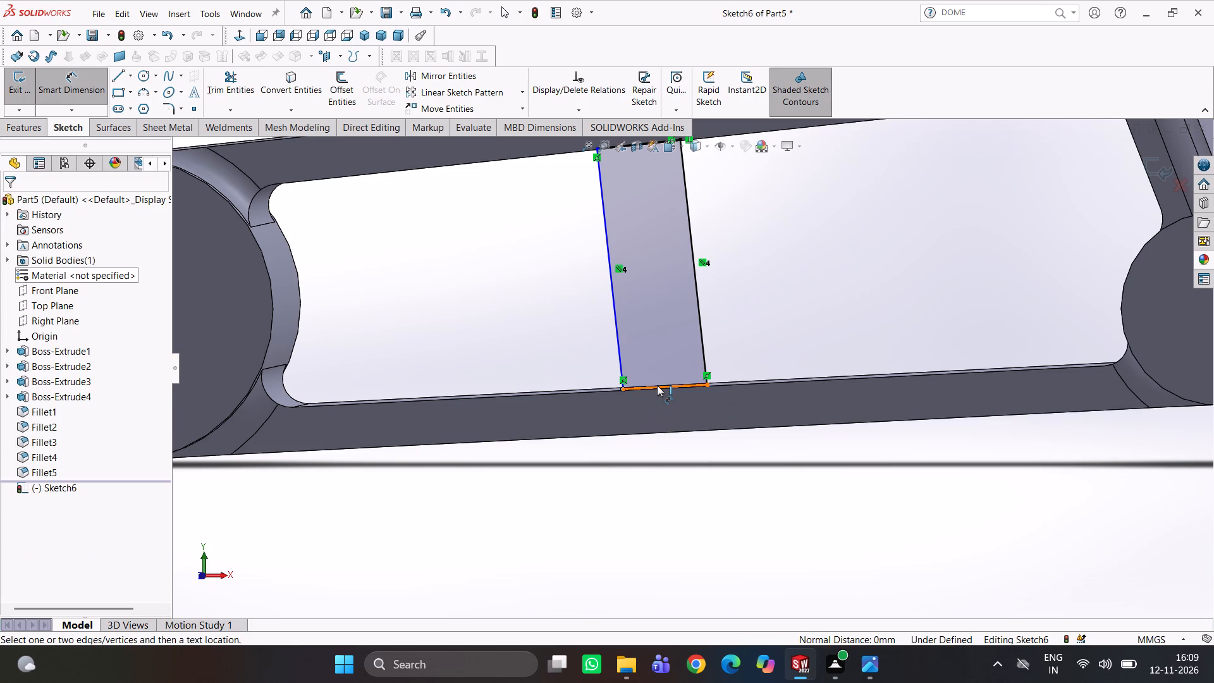
key("Escape")
left_click(658, 386)
left_click(676, 459)
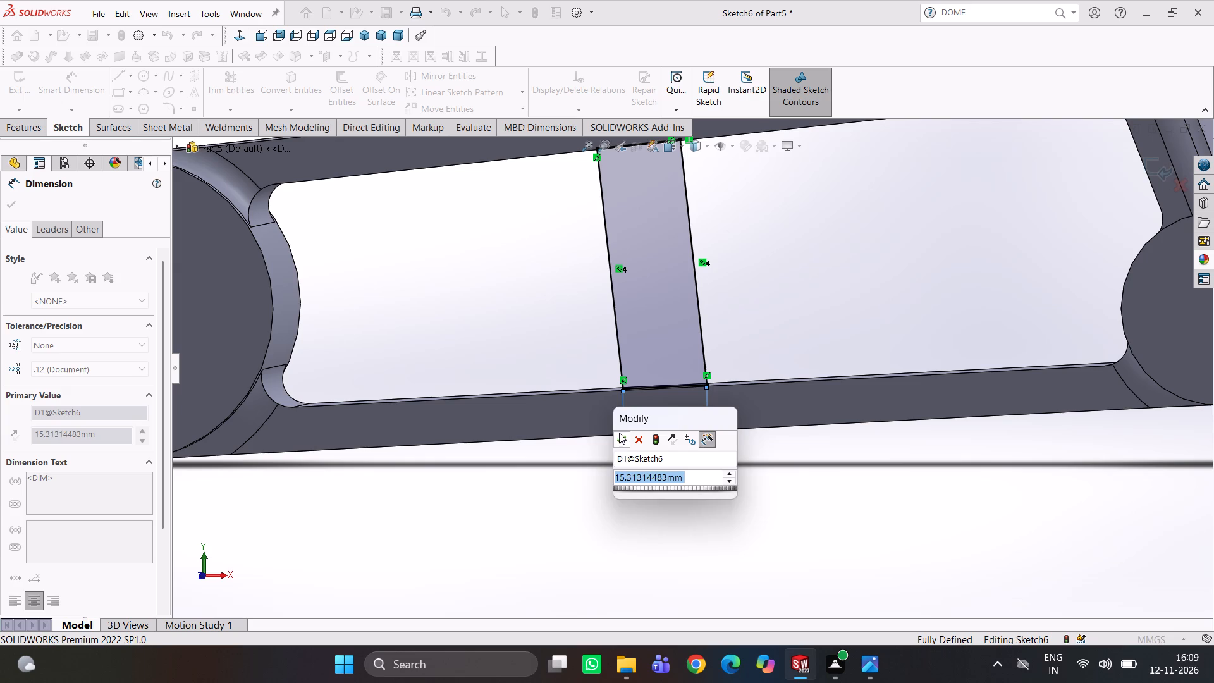
left_click(619, 433)
Extrude the rib profile 20 mm Mid Plane, merged with the arm, to connect the lower arm's two strips.
scroll(740, 470, "up", 3)
middle_click_drag(756, 470, 778, 454)
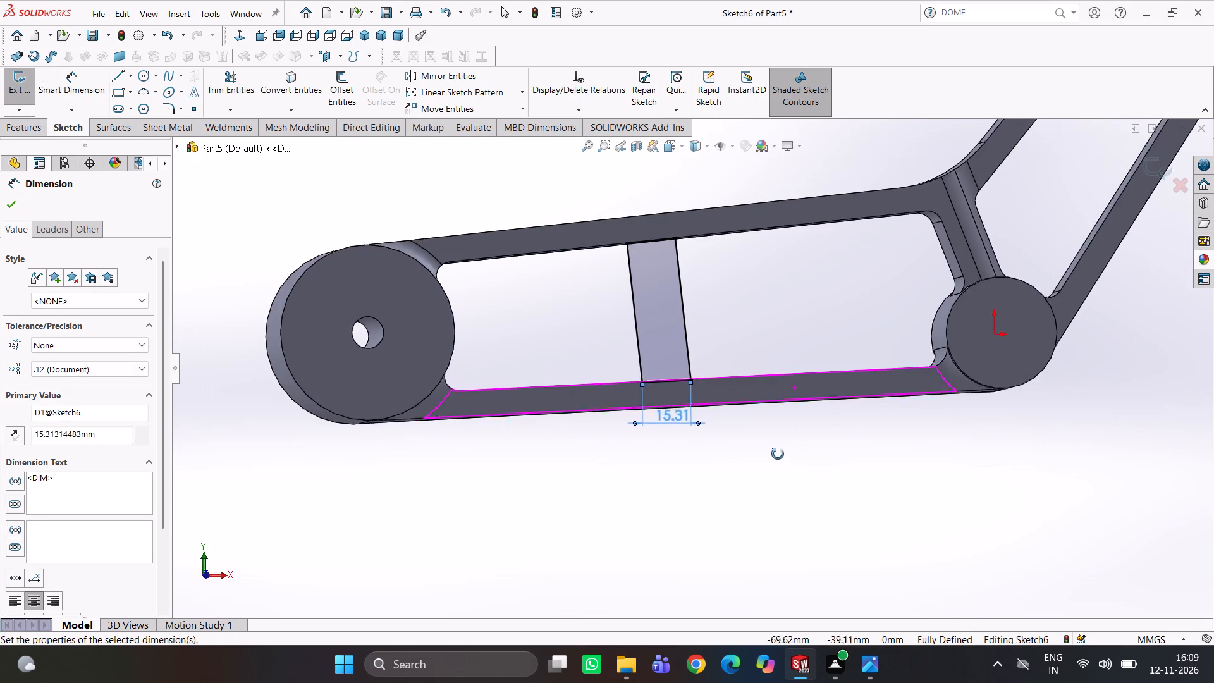
middle_click_drag(778, 454, 783, 448)
scroll(773, 453, "up", 2)
middle_click_drag(761, 376, 714, 395)
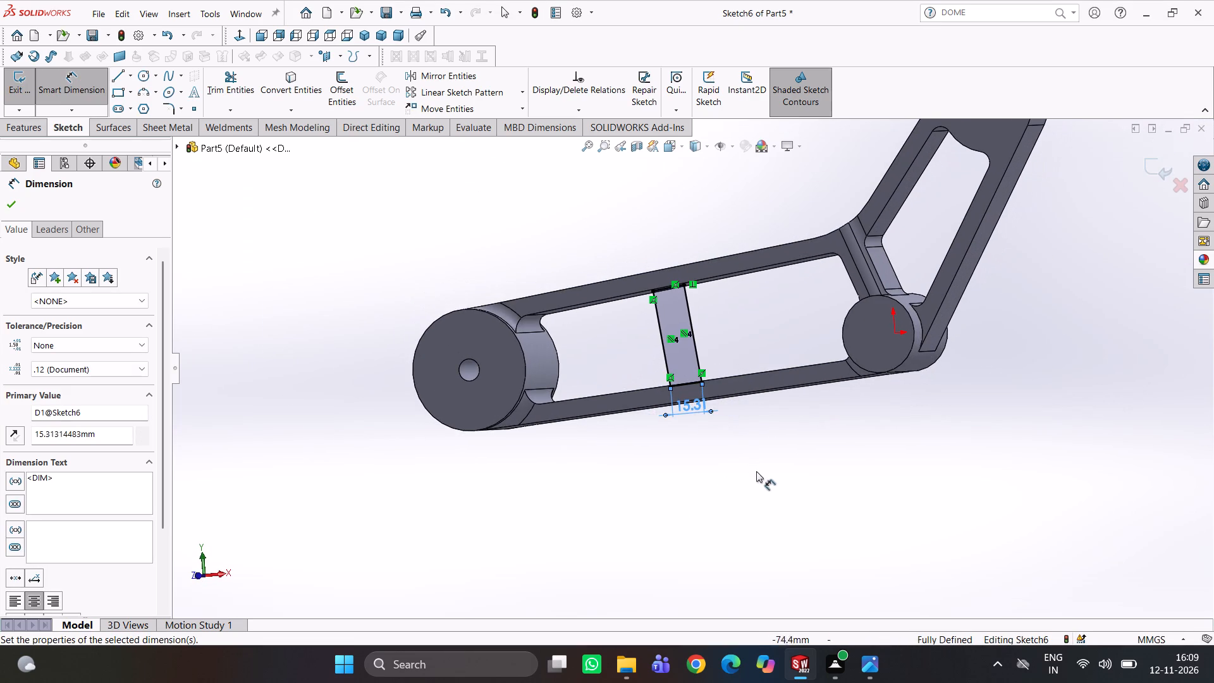
scroll(702, 391, "down", 2)
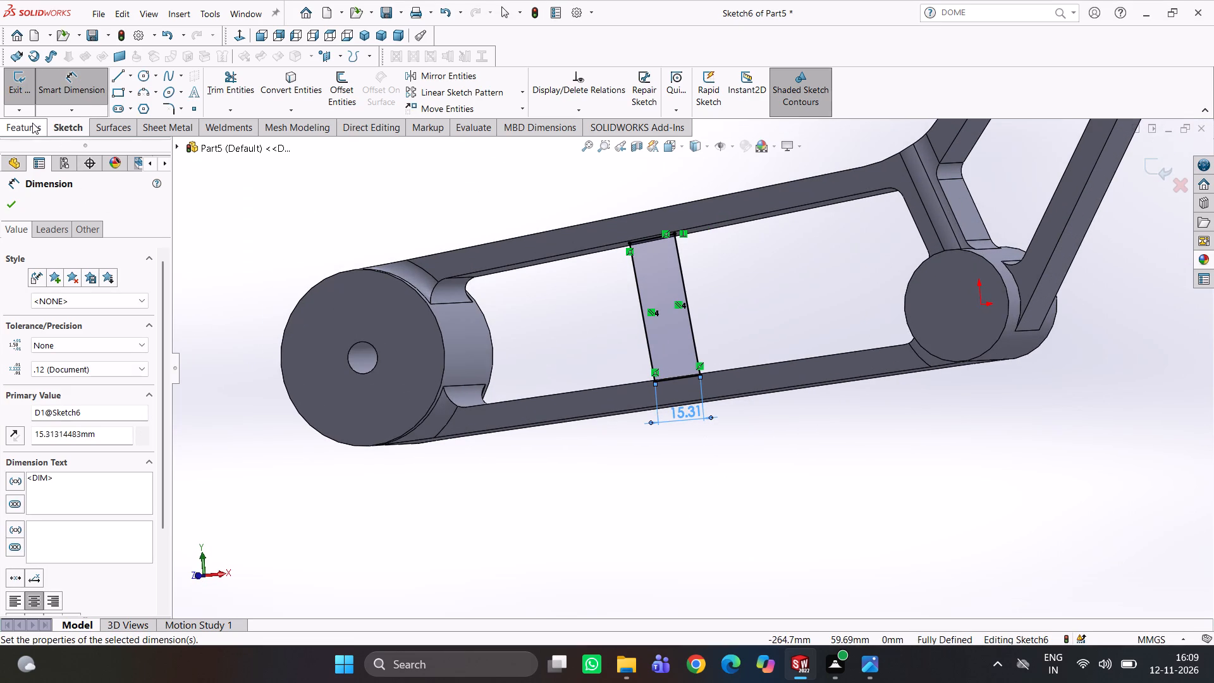
left_click(30, 124)
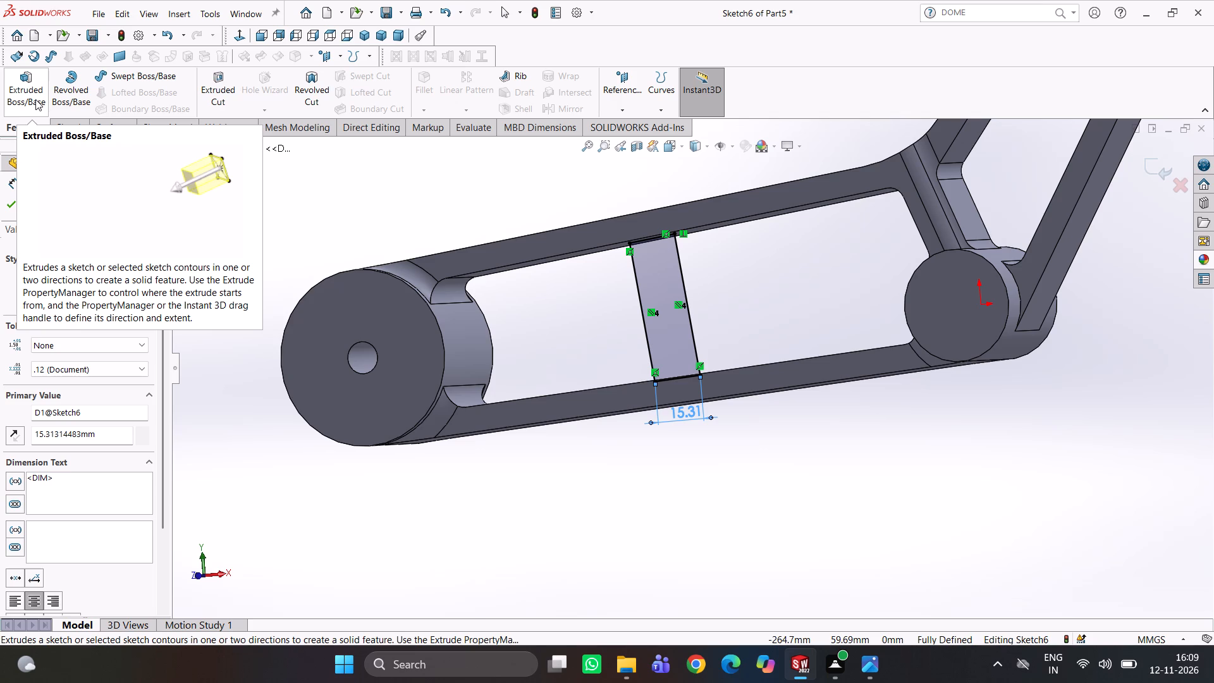
left_click(37, 97)
middle_click_drag(283, 171, 297, 209)
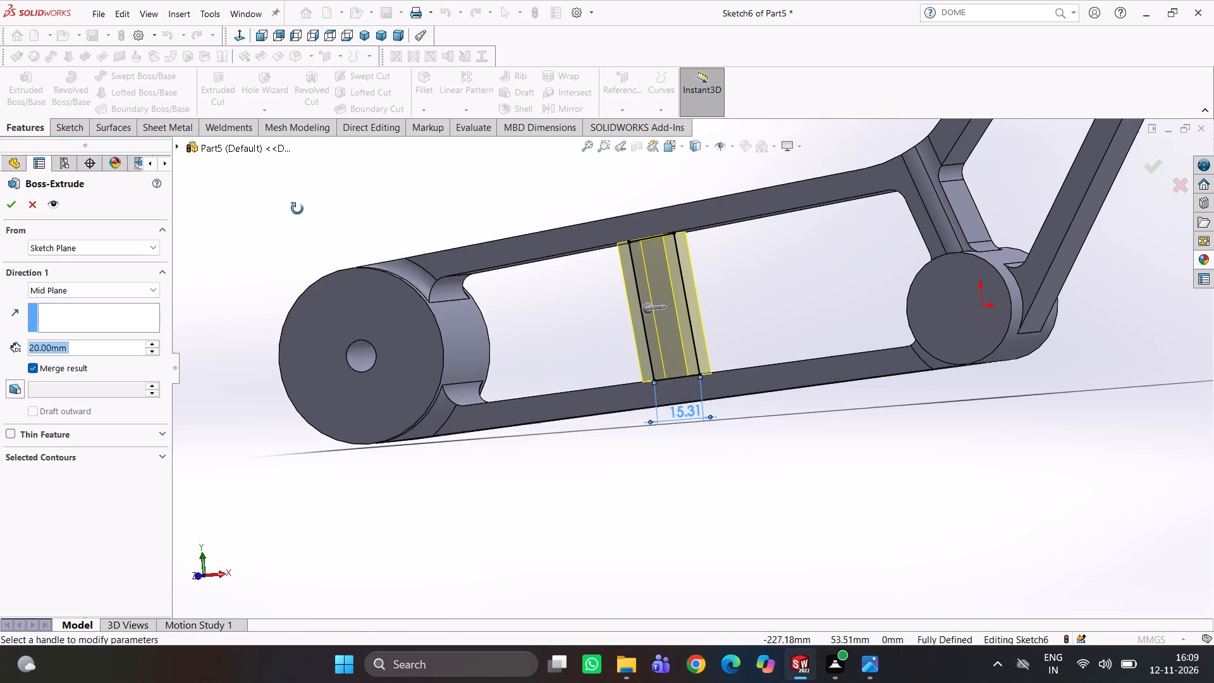
middle_click_drag(297, 209, 355, 348)
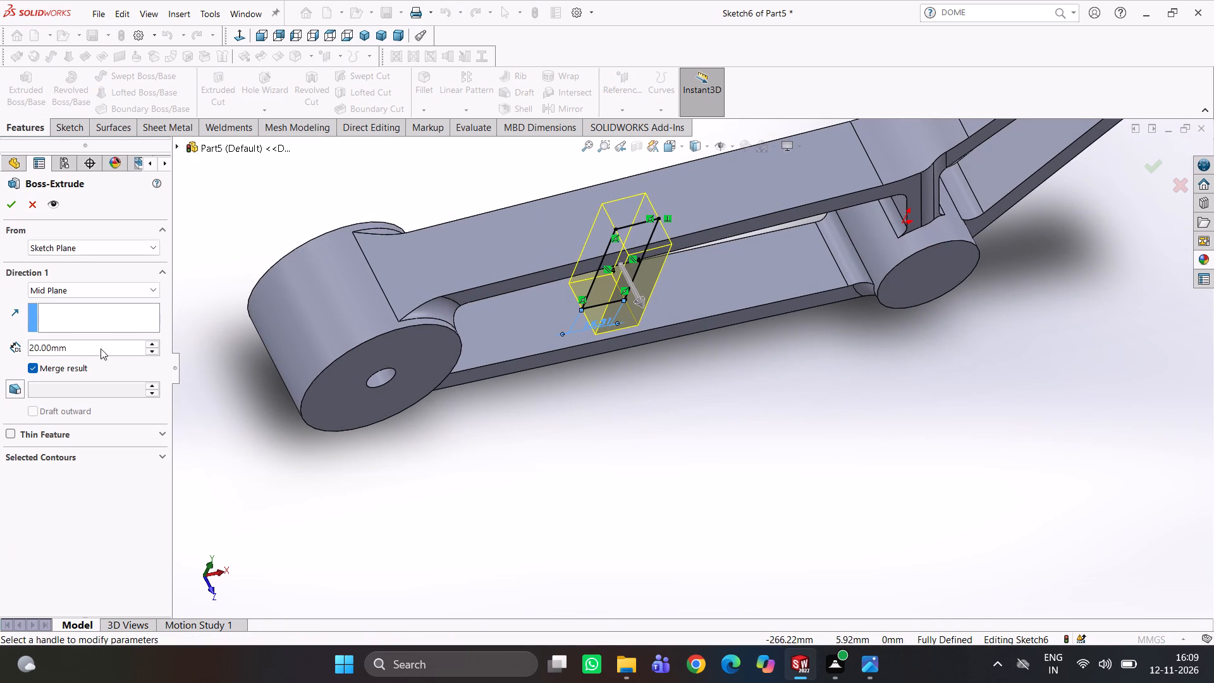
left_click_drag(90, 345, 17, 360)
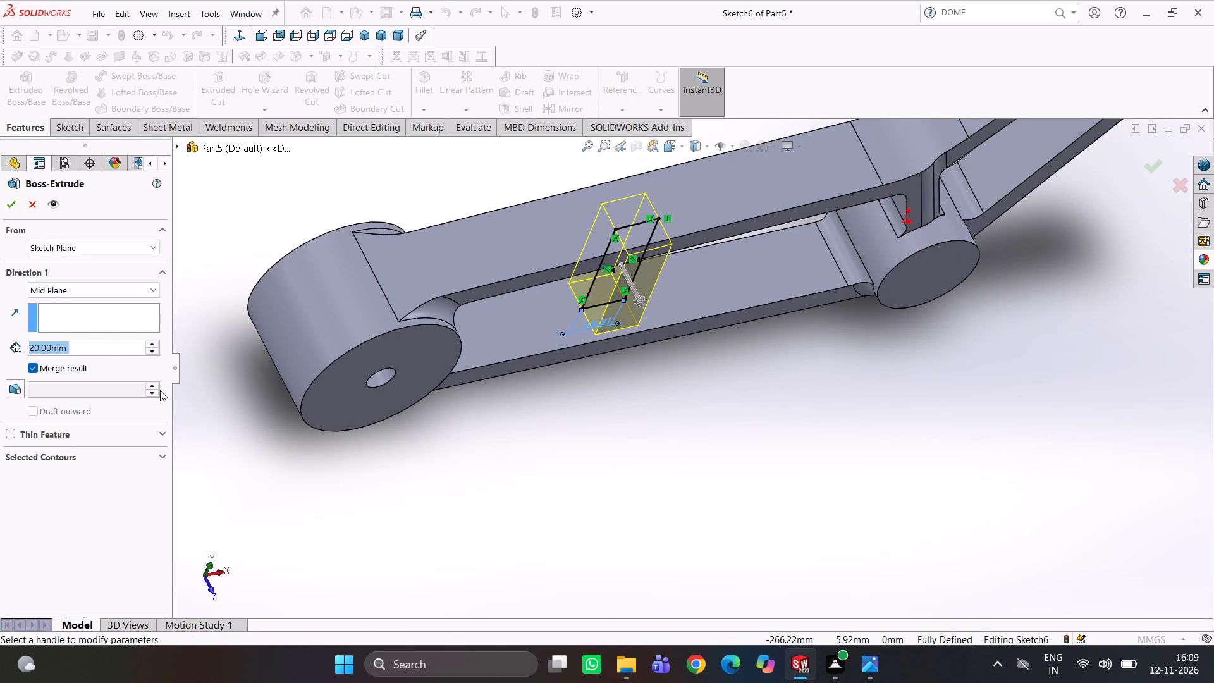
left_click(6, 205)
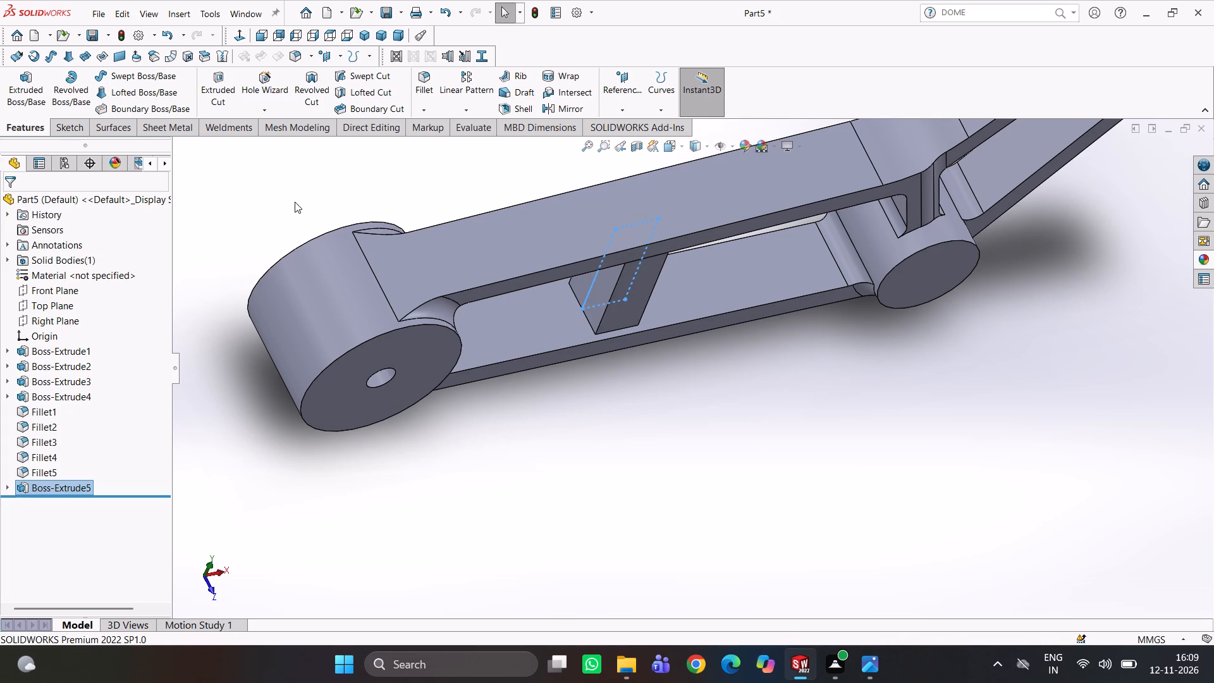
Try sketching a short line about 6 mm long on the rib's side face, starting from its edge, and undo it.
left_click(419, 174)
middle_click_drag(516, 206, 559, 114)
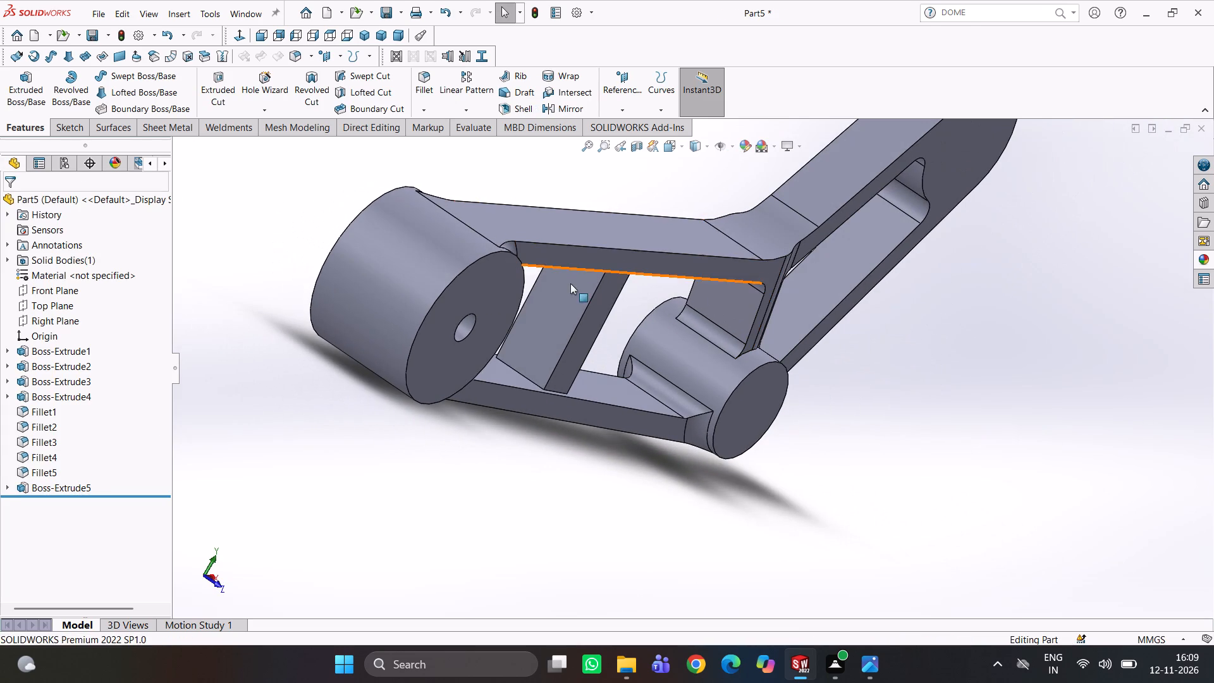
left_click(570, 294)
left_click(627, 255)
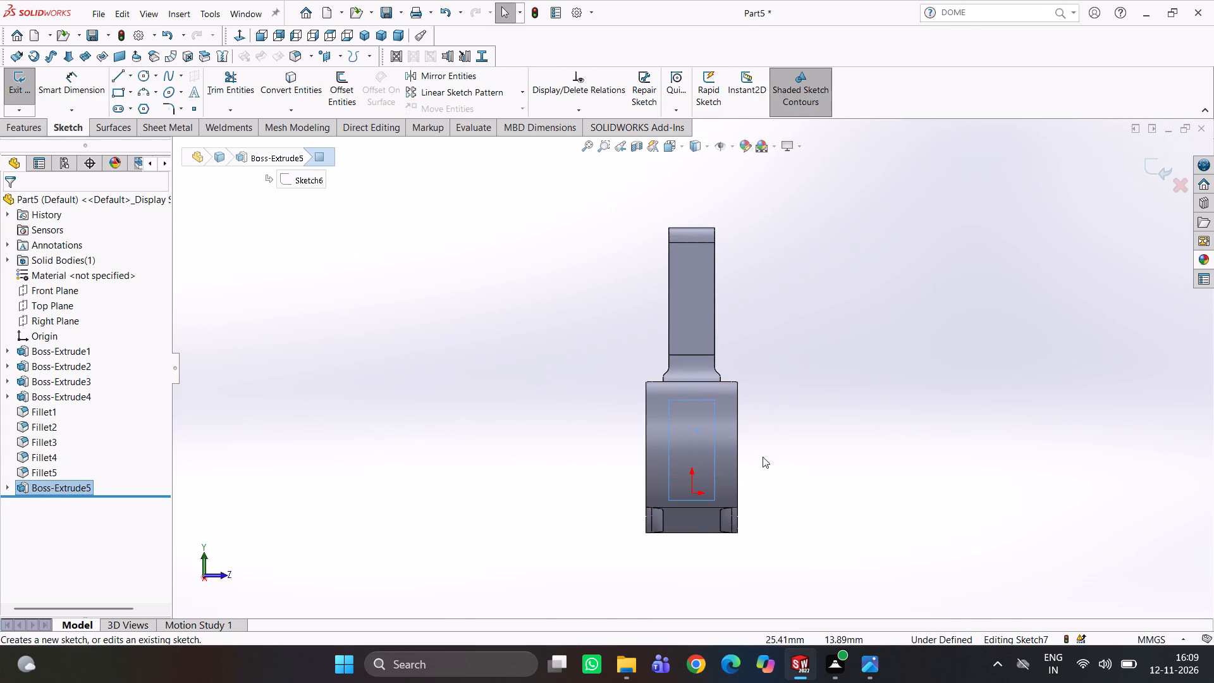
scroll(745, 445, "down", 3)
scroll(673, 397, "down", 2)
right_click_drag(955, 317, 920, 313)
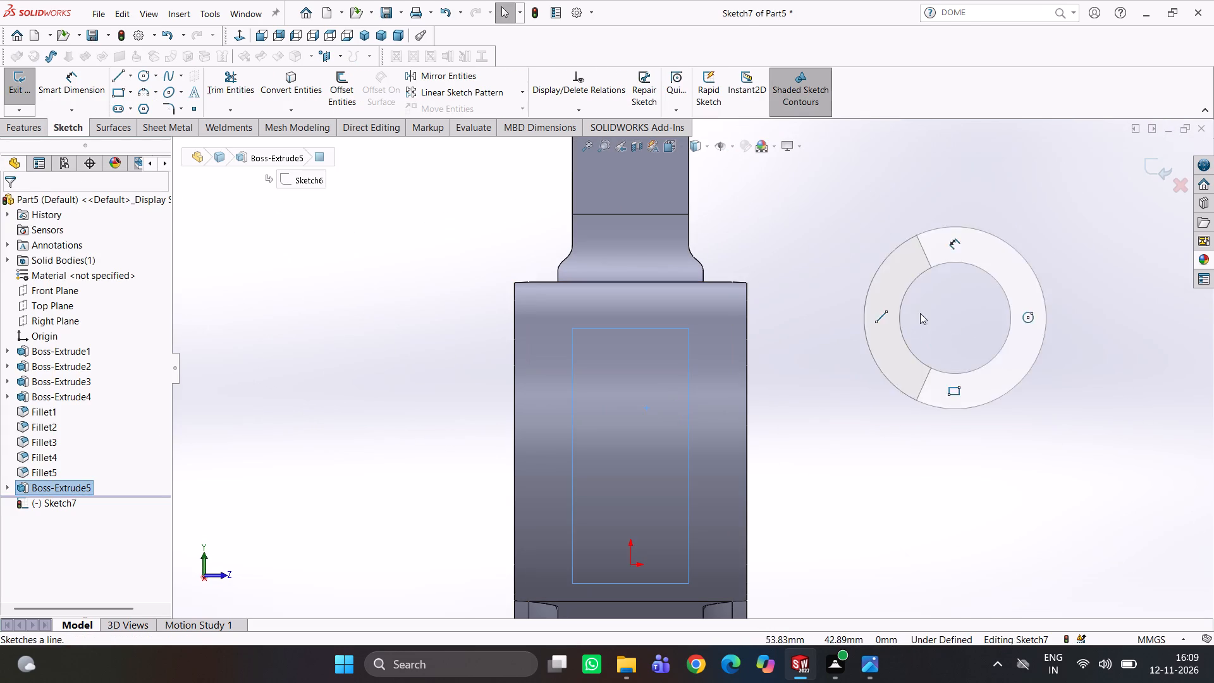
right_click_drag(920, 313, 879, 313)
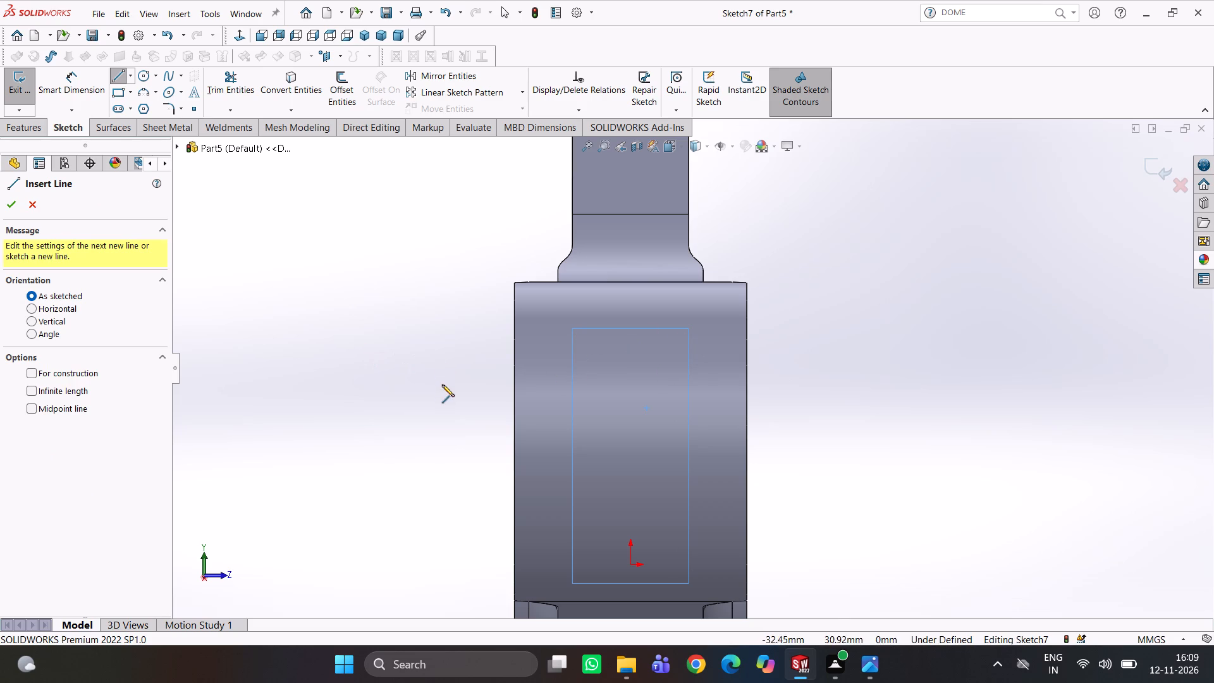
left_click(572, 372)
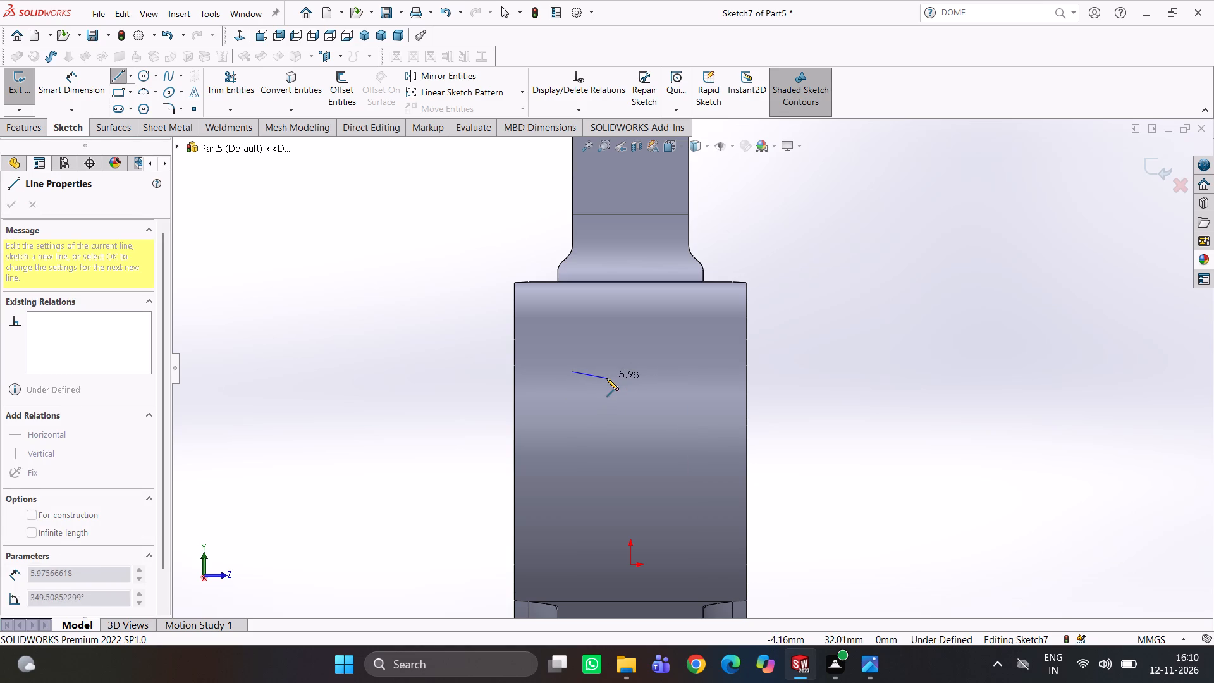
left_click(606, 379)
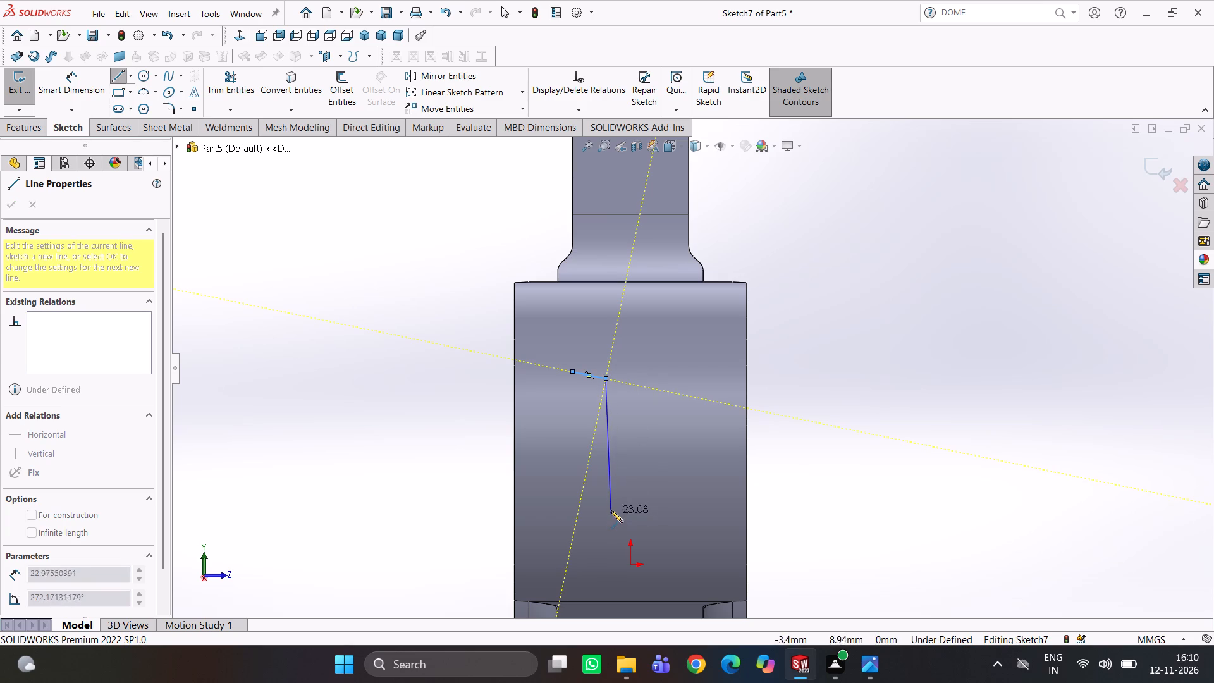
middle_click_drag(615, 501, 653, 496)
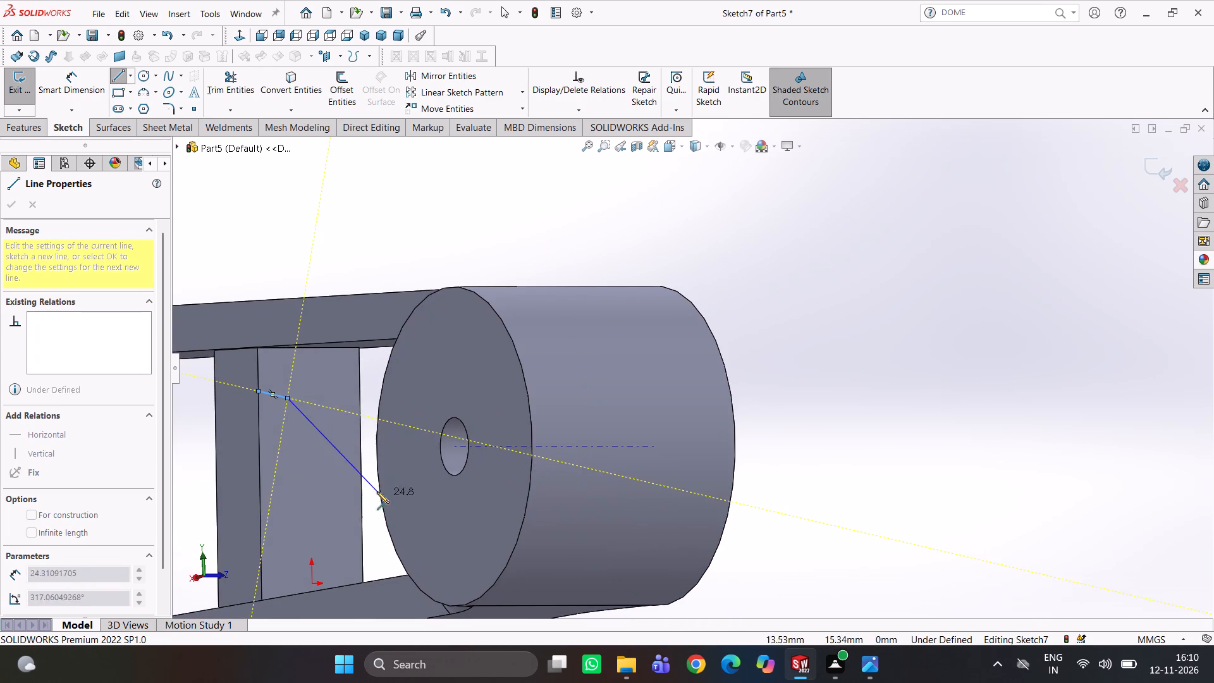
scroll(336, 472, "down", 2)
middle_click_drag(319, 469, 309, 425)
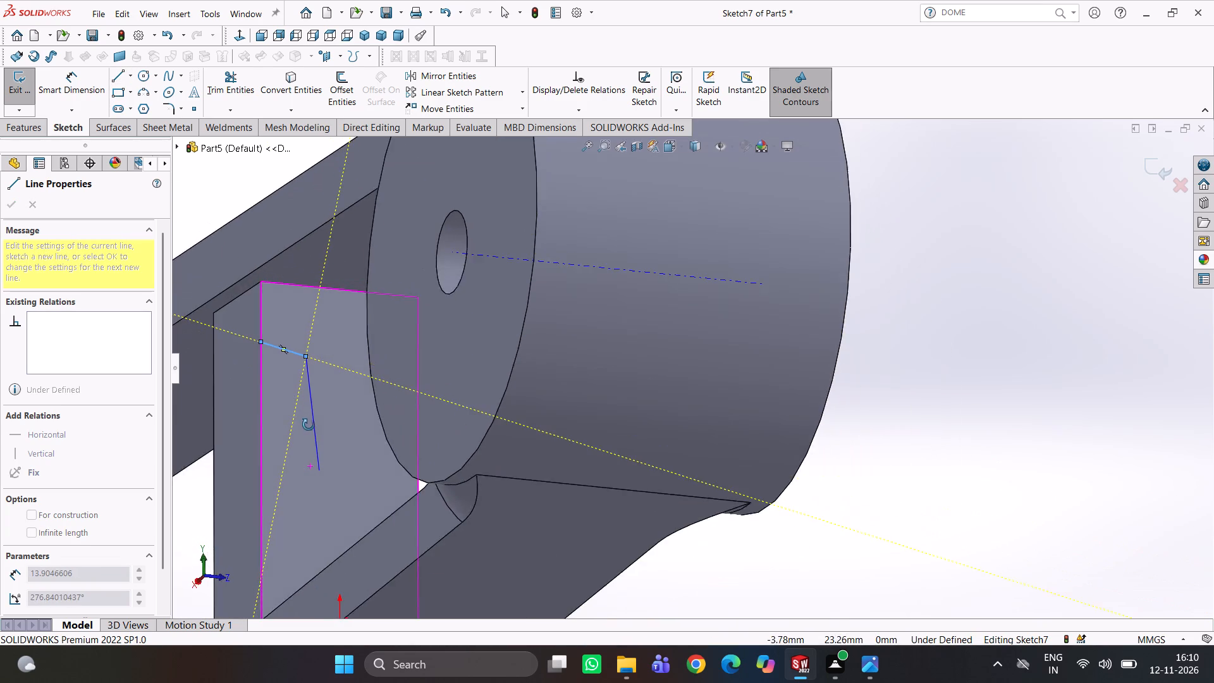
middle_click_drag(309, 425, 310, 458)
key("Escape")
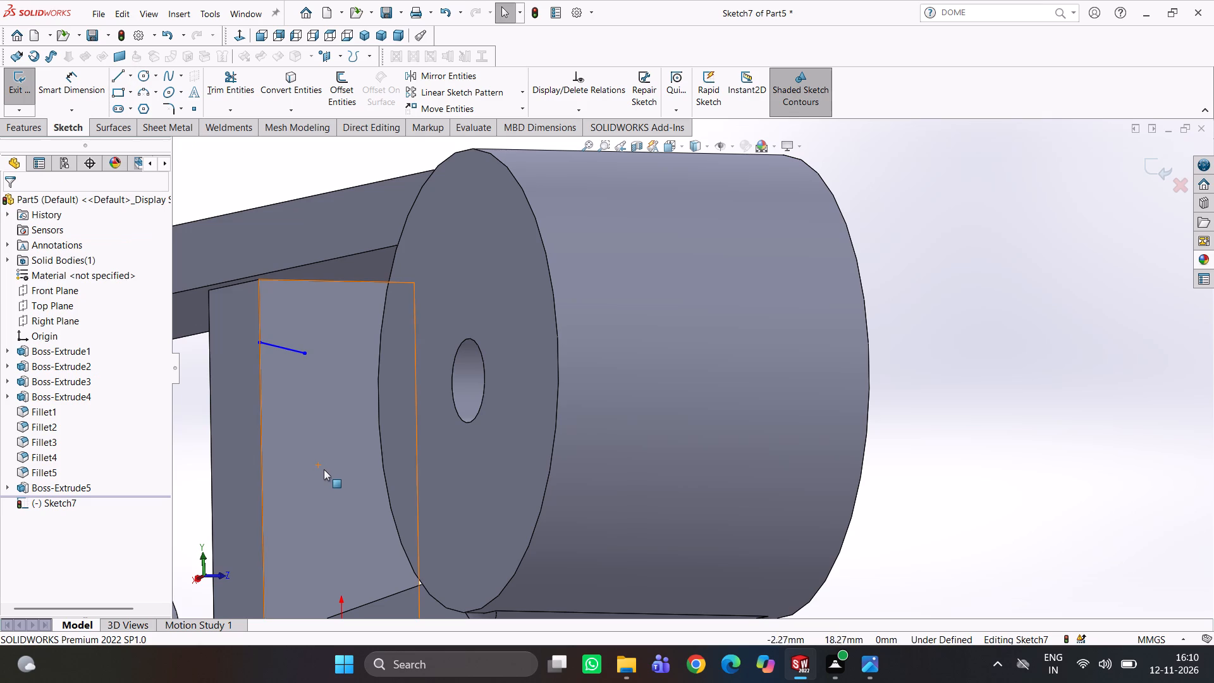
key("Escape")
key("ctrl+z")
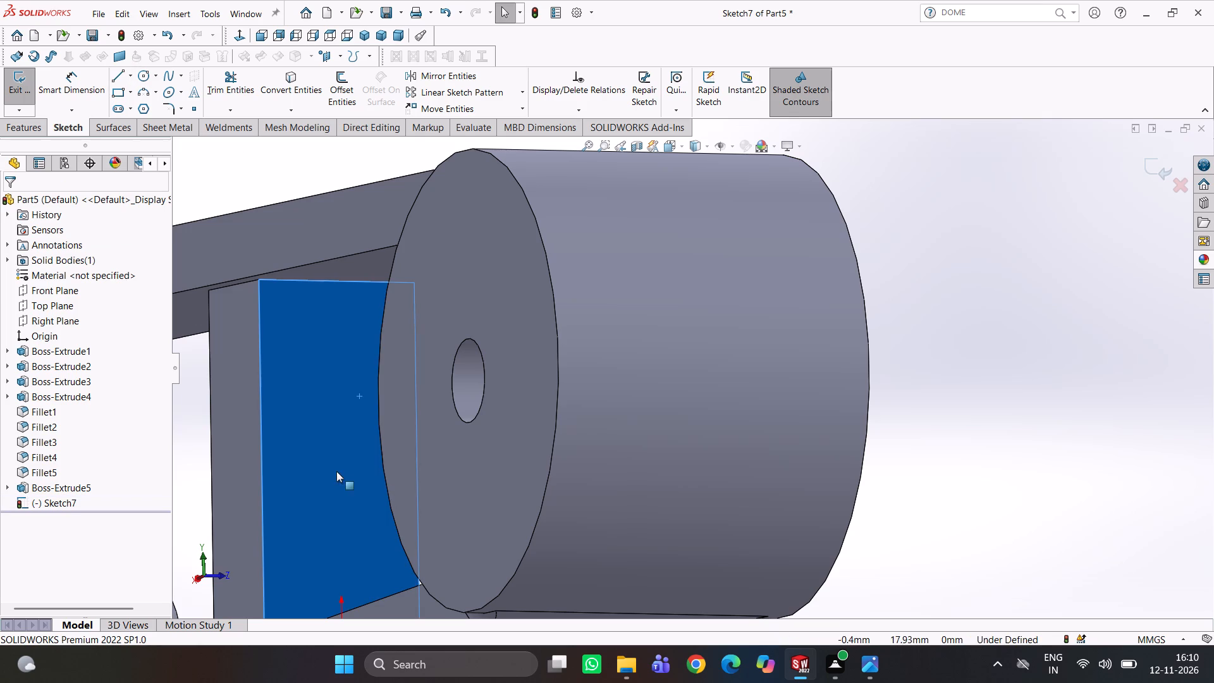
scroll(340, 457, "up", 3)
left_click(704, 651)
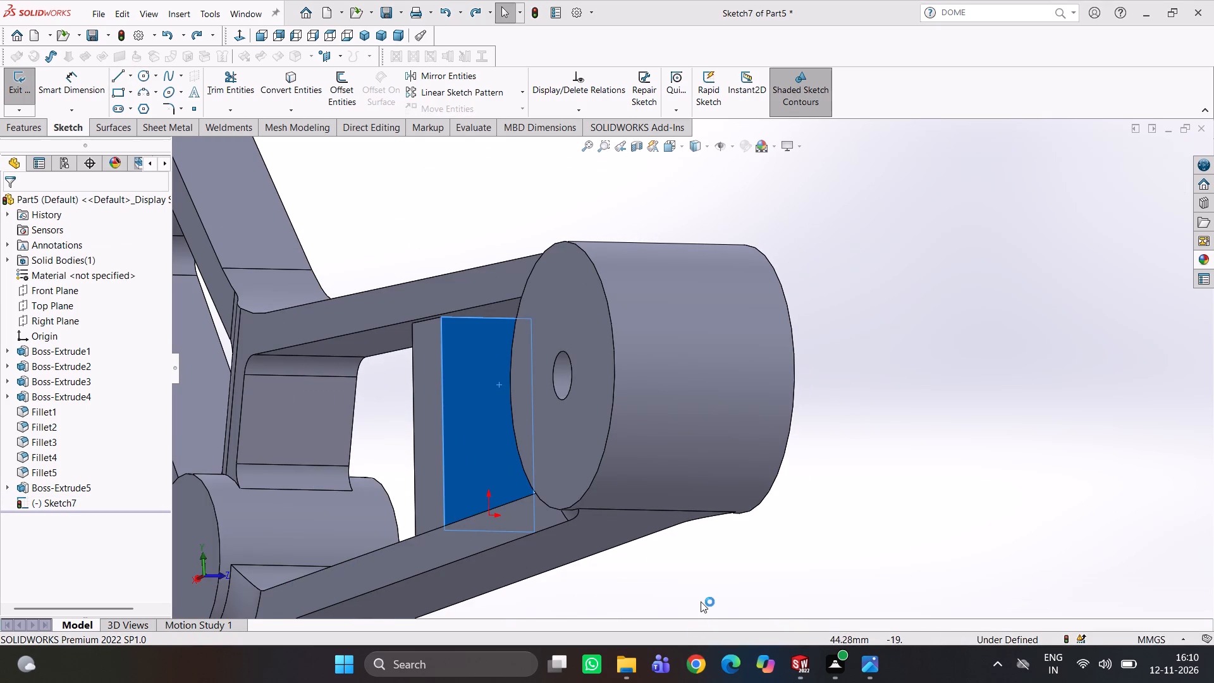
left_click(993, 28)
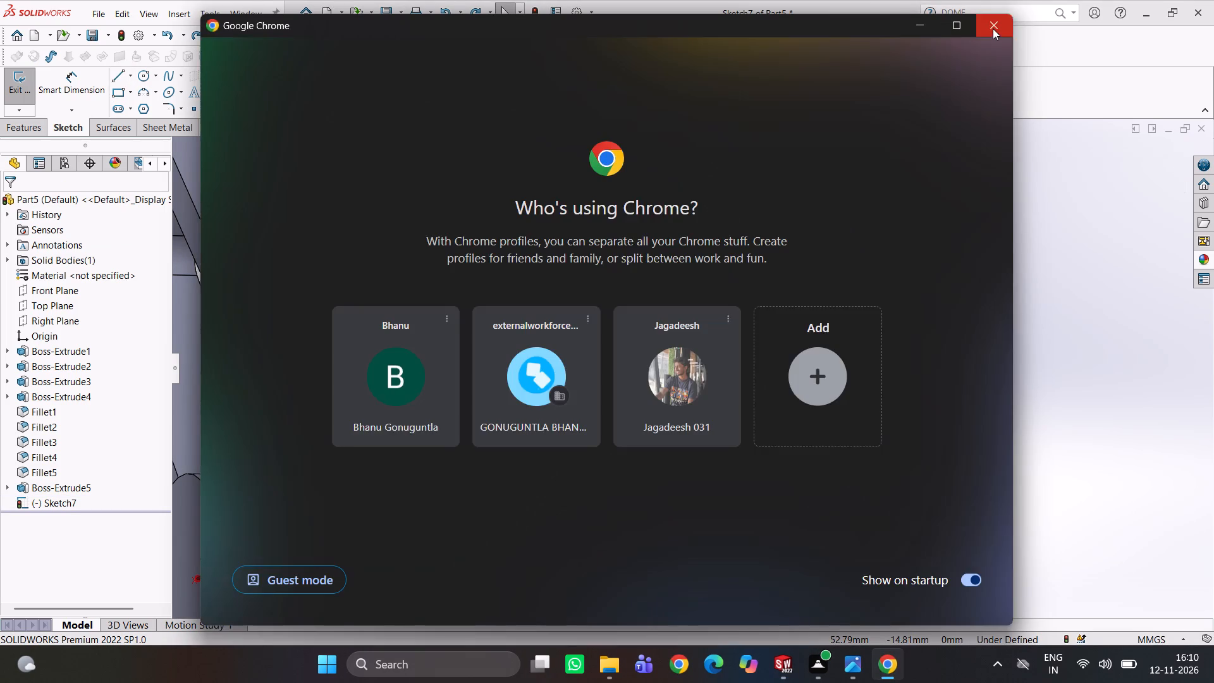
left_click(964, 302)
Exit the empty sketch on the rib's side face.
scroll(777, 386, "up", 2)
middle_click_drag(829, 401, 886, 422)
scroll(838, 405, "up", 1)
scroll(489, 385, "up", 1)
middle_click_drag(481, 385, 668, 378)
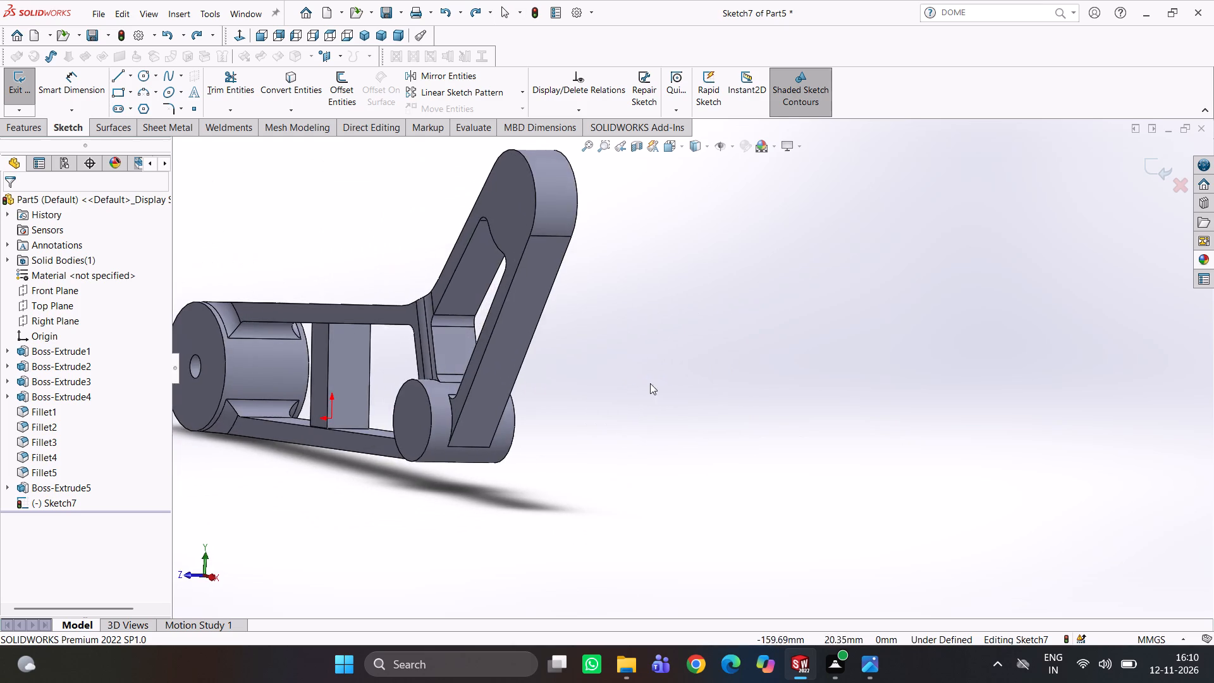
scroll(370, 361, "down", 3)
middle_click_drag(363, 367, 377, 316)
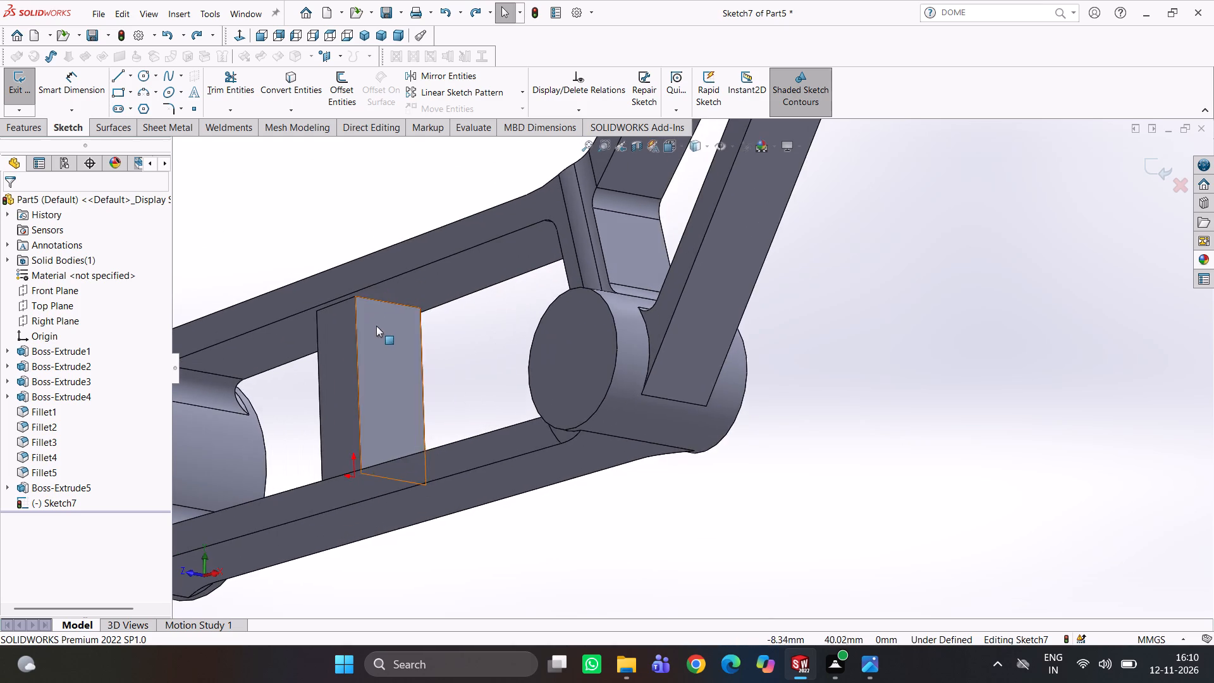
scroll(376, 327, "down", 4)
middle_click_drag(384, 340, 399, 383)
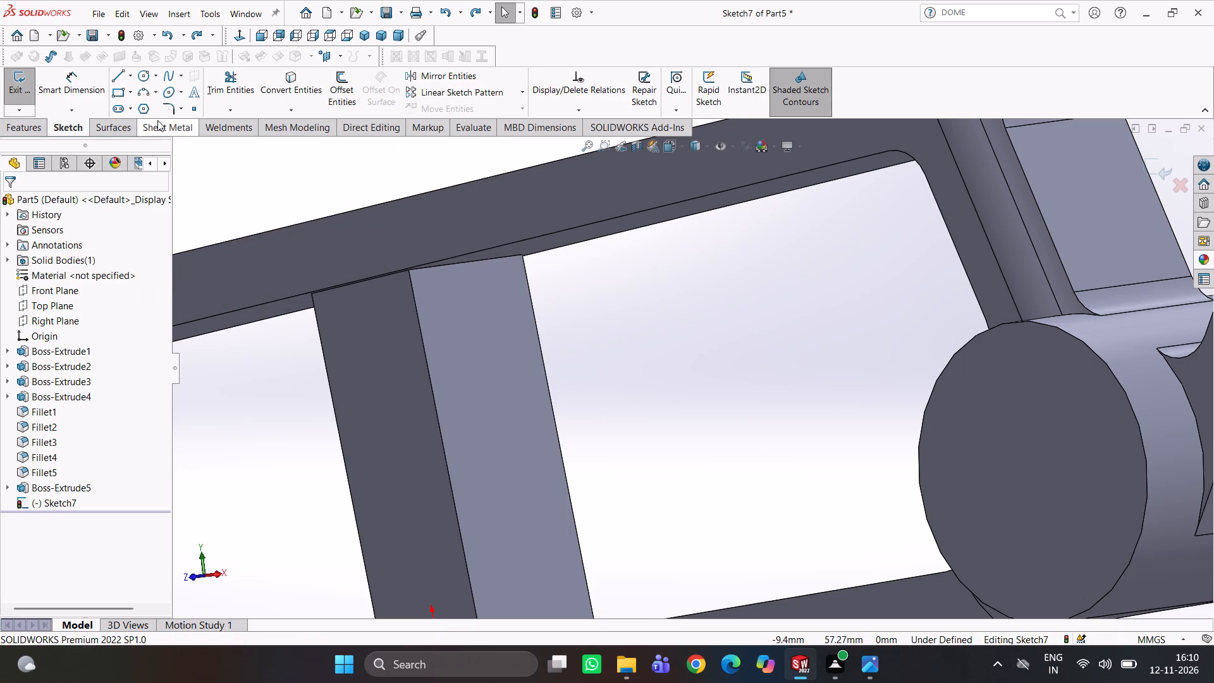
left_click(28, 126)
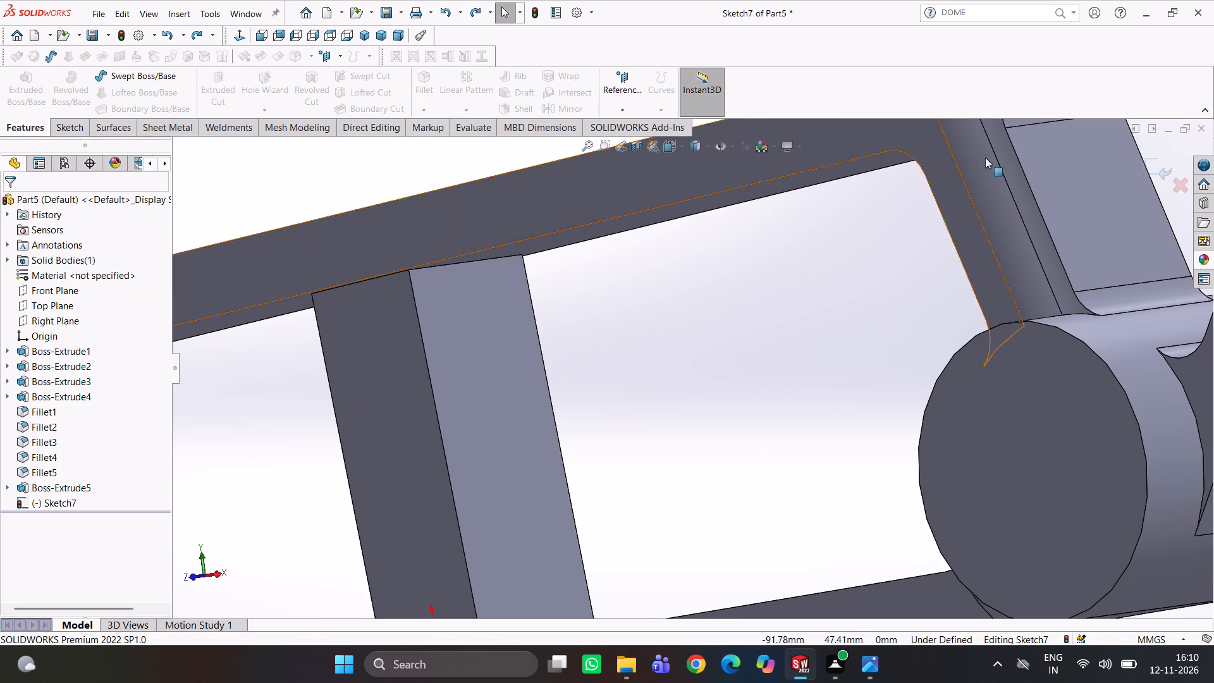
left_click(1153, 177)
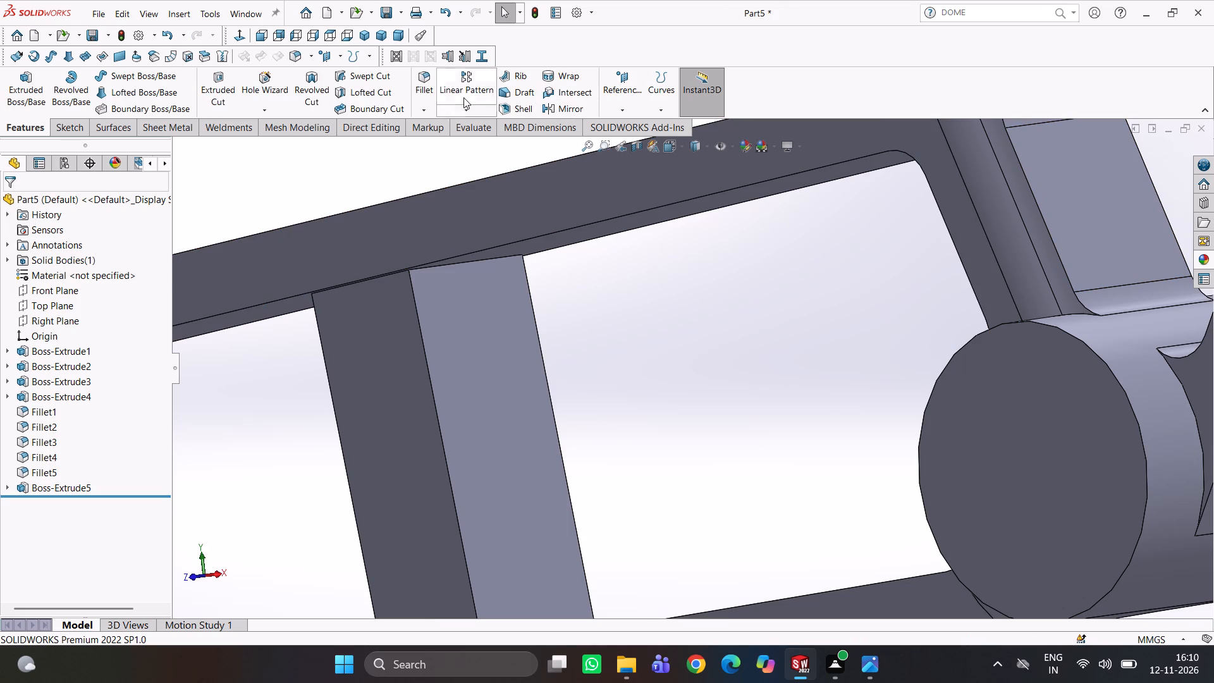
Fillet the four short edges where the rib's front and back faces meet the upper and lower strips with a 5 mm radius.
left_click(434, 84)
scroll(501, 289, "up", 2)
middle_click_drag(523, 312, 477, 309)
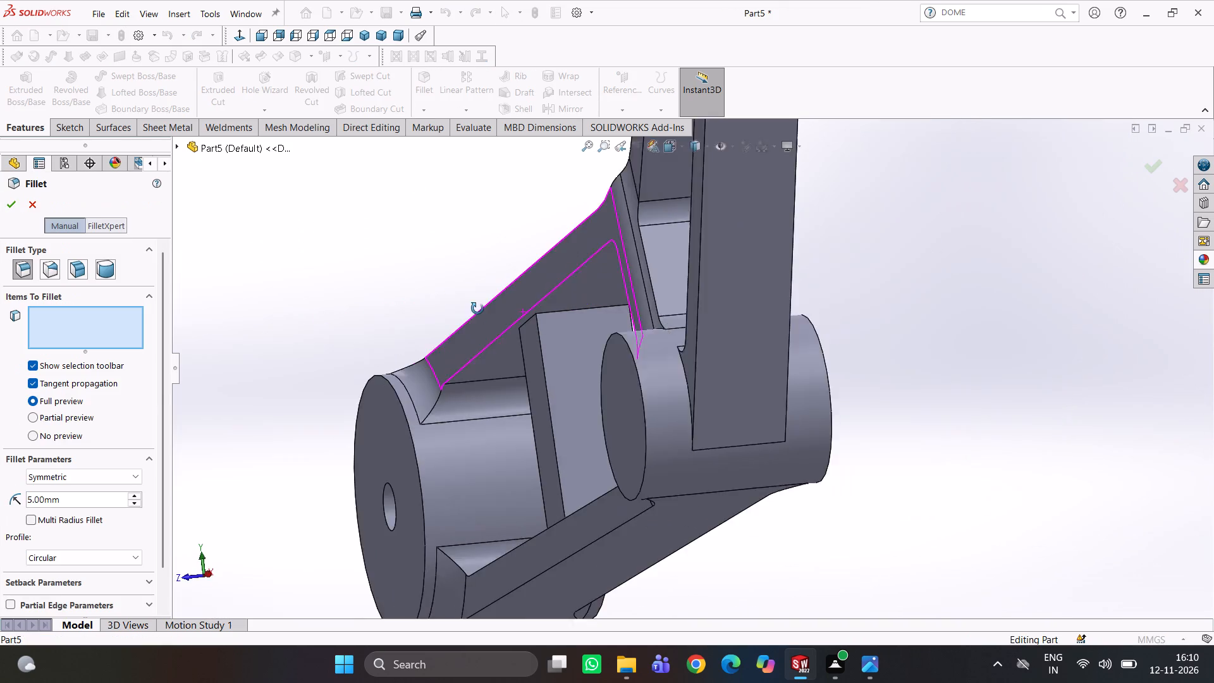
middle_click_drag(477, 309, 499, 272)
scroll(504, 345, "down", 4)
left_click(577, 317)
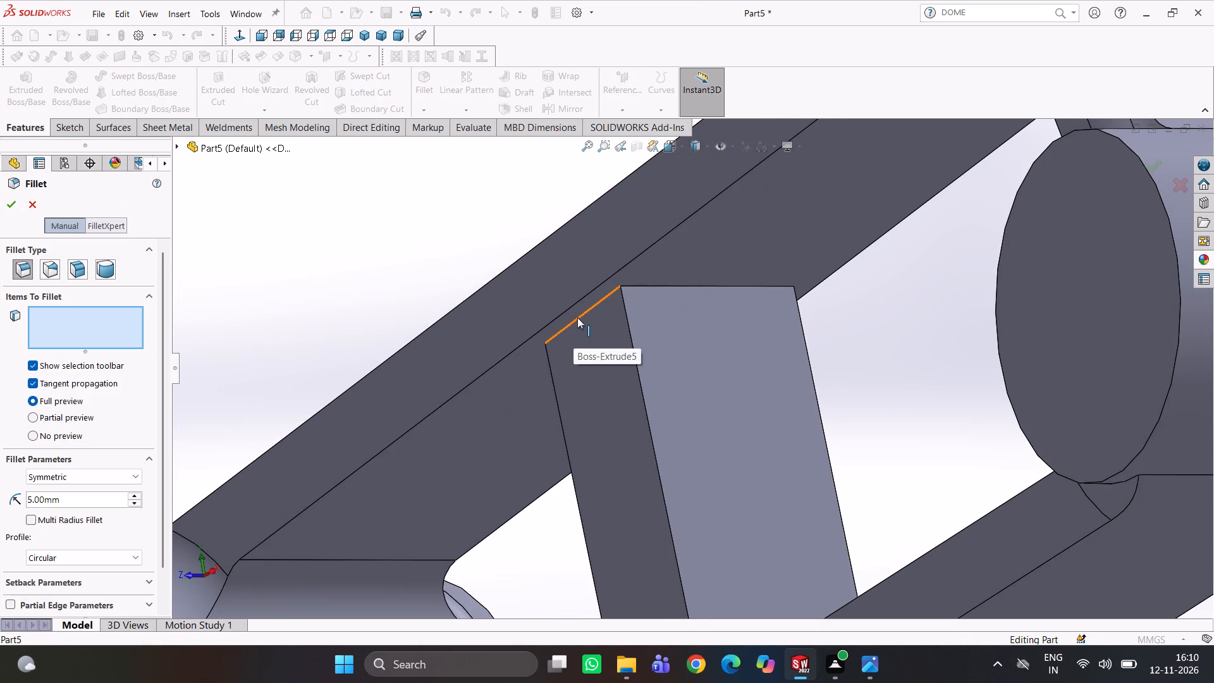
middle_click_drag(633, 328, 551, 373)
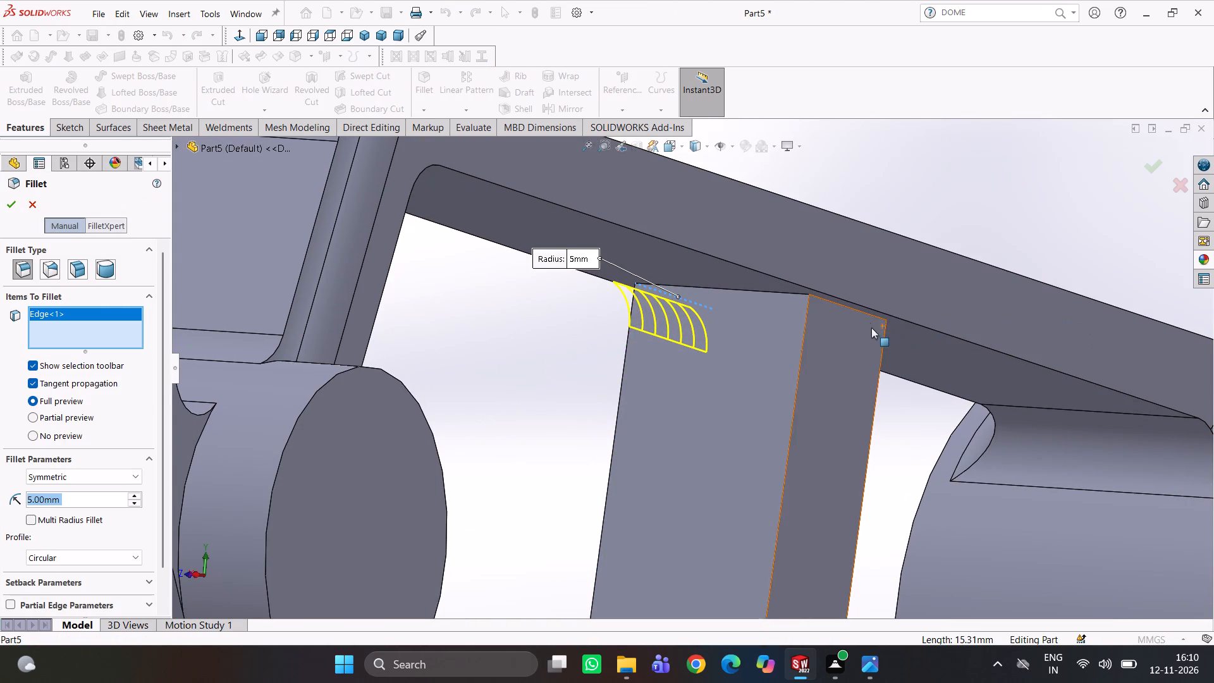
left_click(861, 311)
scroll(874, 324, "up", 2)
scroll(819, 381, "up", 2)
middle_click_drag(780, 420, 752, 500)
left_click(740, 553)
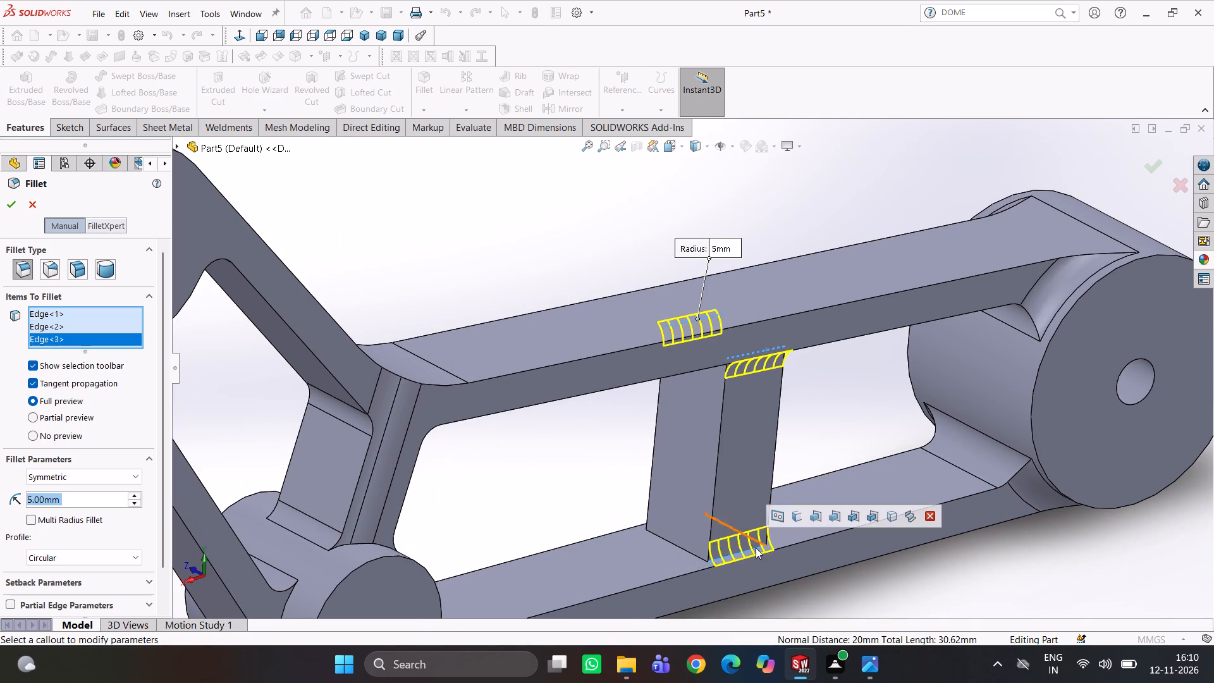
scroll(763, 541, "up", 1)
middle_click_drag(763, 541, 875, 513)
scroll(794, 508, "down", 4)
middle_click_drag(739, 479, 753, 555)
left_click(637, 472)
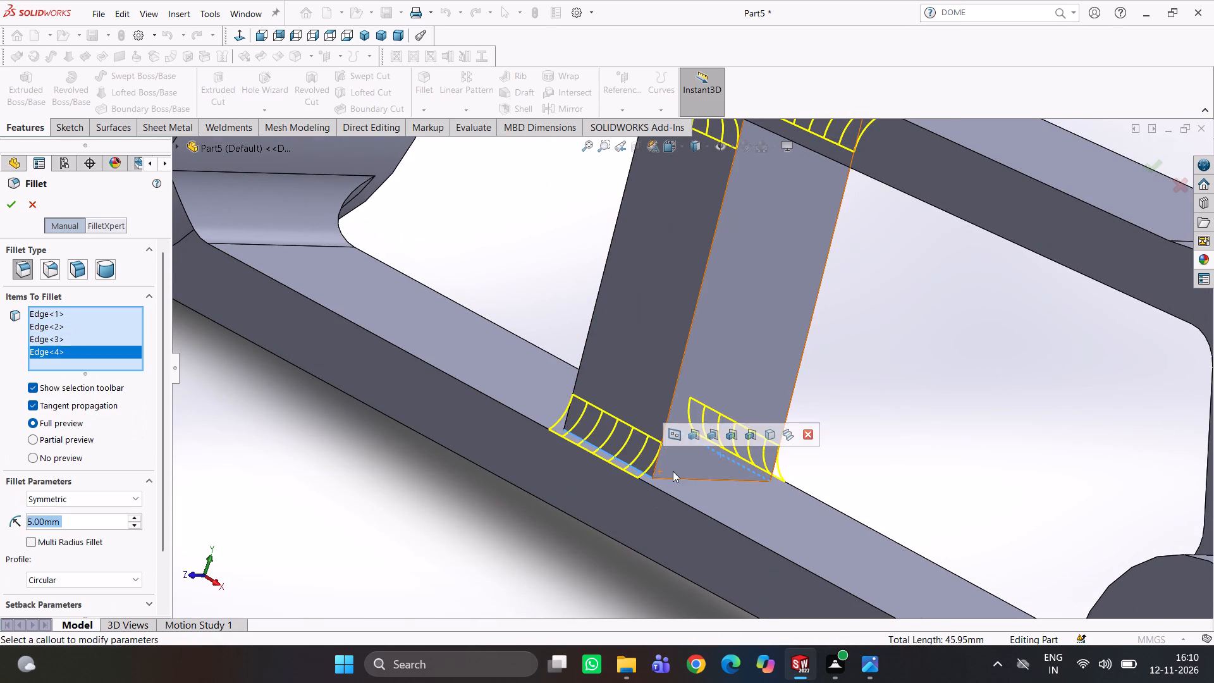
middle_click_drag(708, 460, 665, 402)
scroll(671, 376, "up", 5)
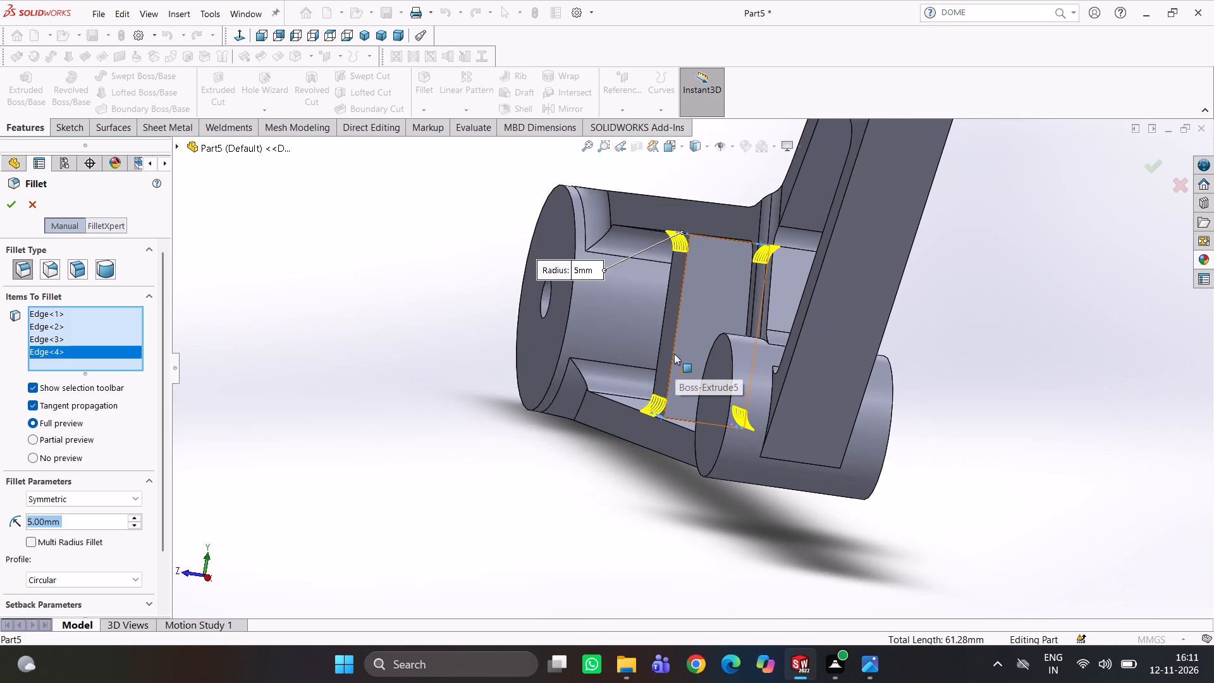
left_click(14, 211)
Fillet the rib's four long upright edges with a 5 mm radius.
middle_click_drag(590, 299, 715, 332)
scroll(750, 335, "up", 2)
scroll(779, 335, "down", 3)
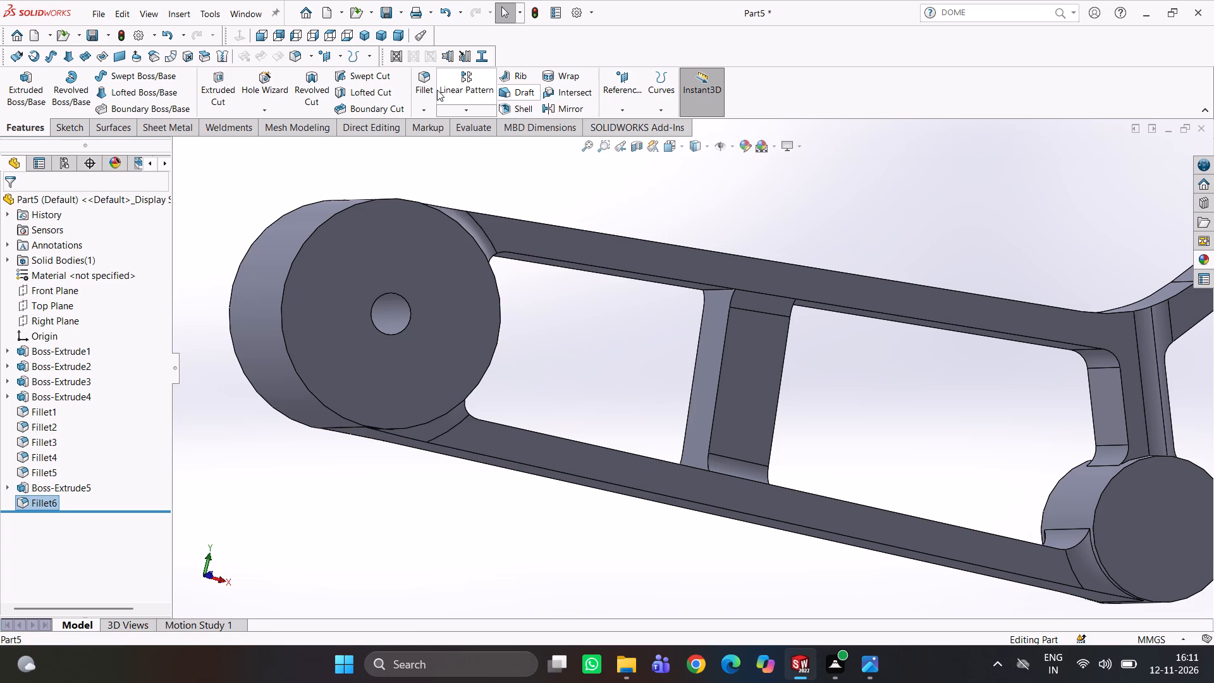
left_click(427, 90)
middle_click_drag(916, 414, 864, 419)
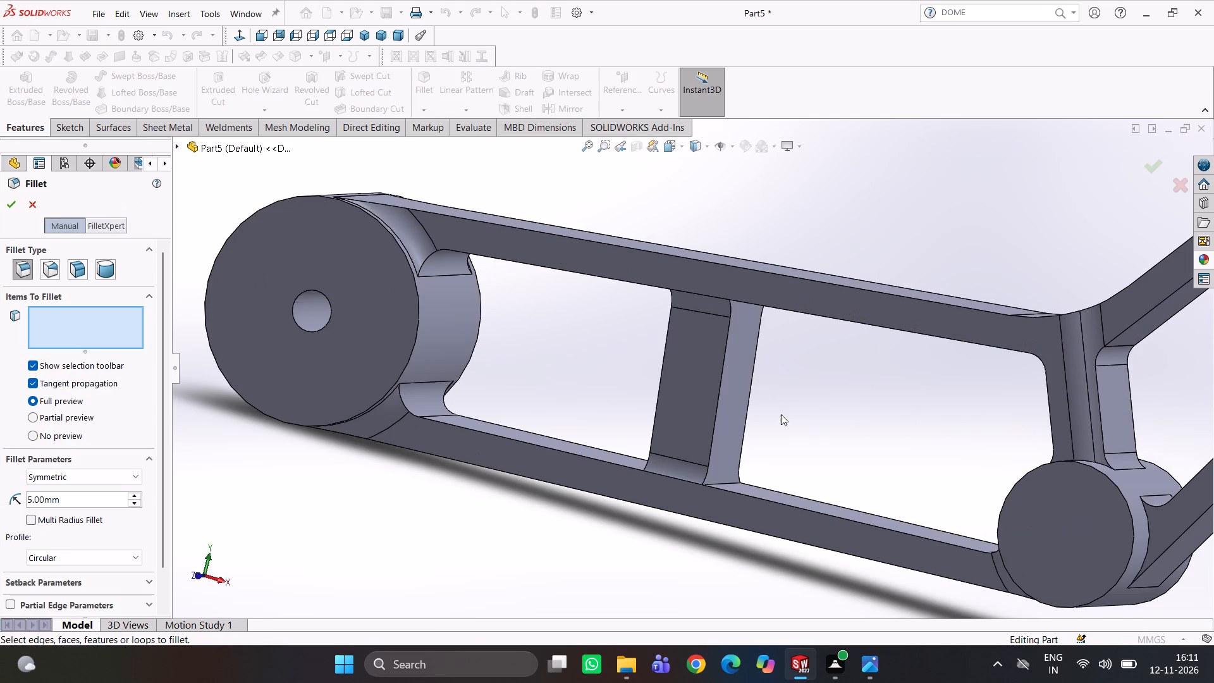
left_click(720, 376)
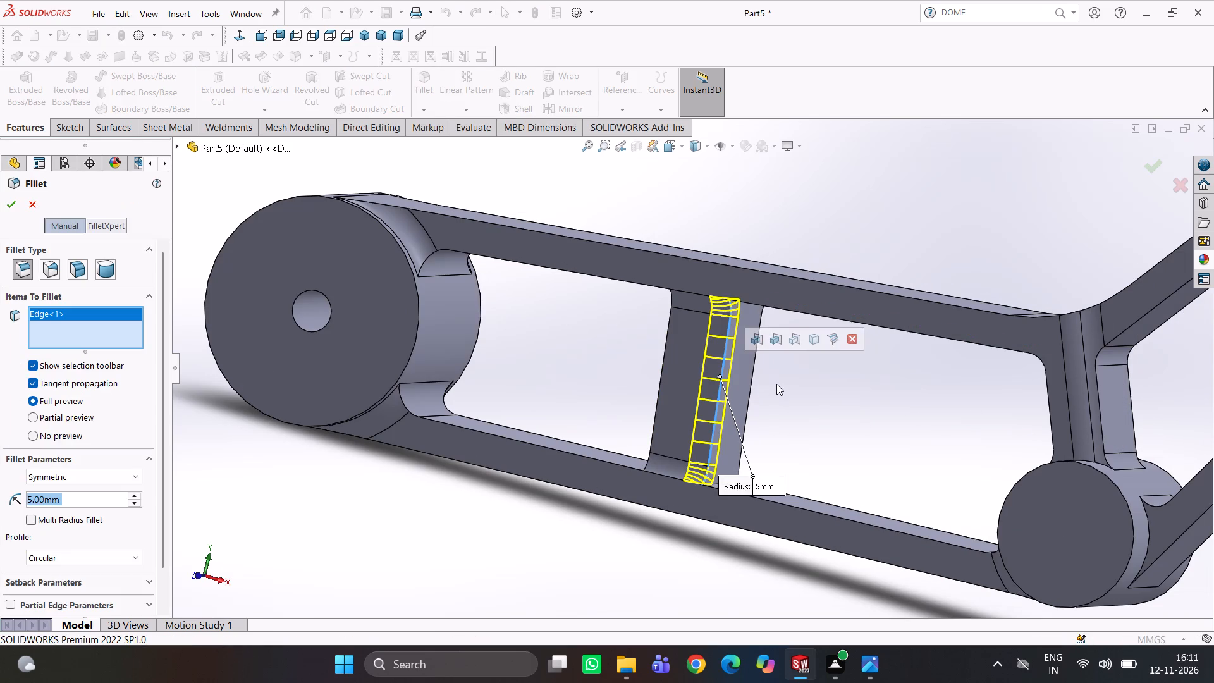
middle_click_drag(774, 384, 745, 373)
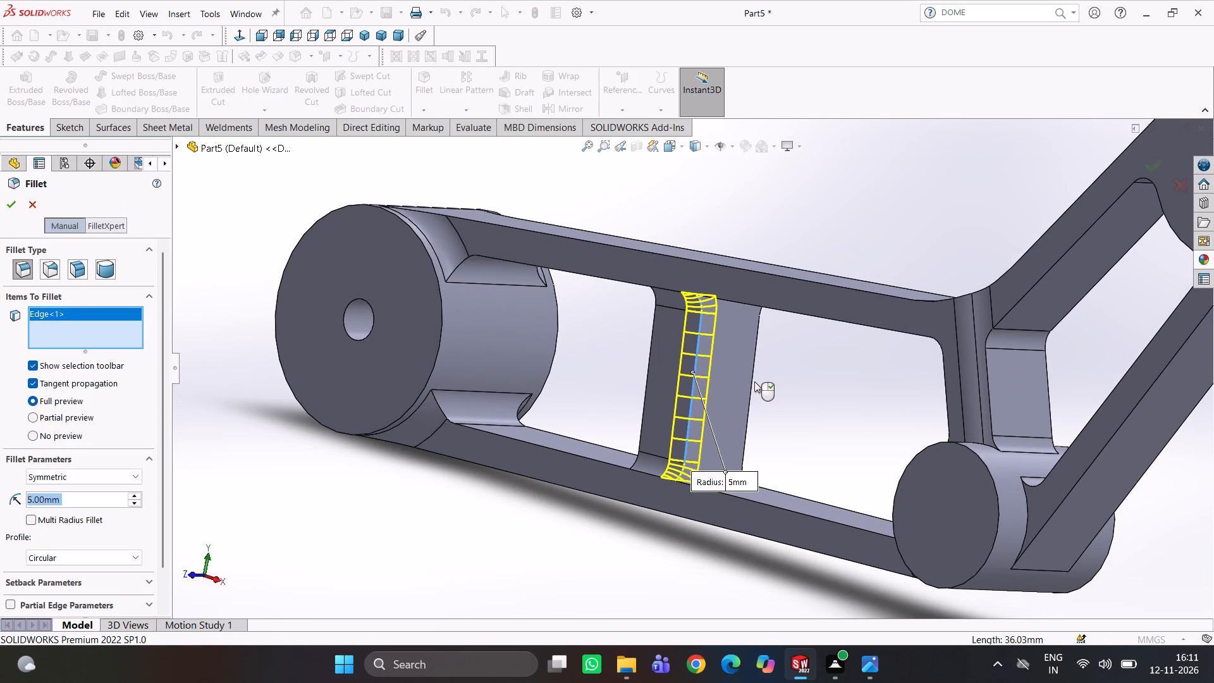
left_click(752, 381)
middle_click_drag(782, 381, 905, 386)
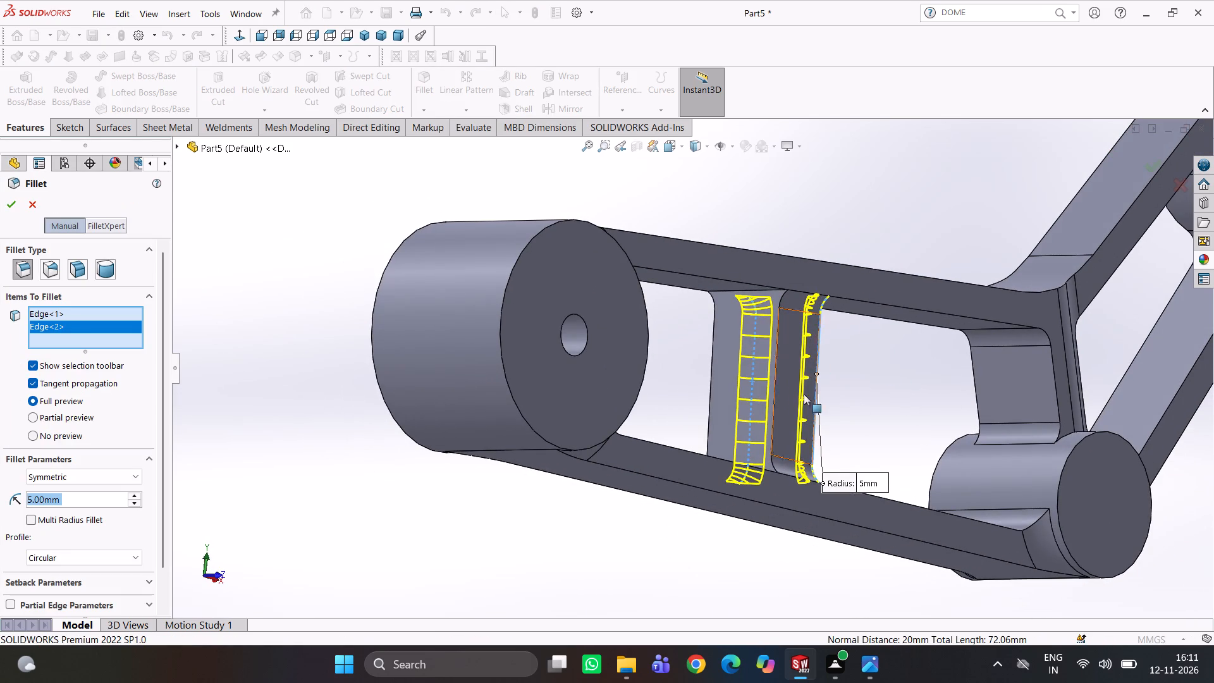
left_click(776, 368)
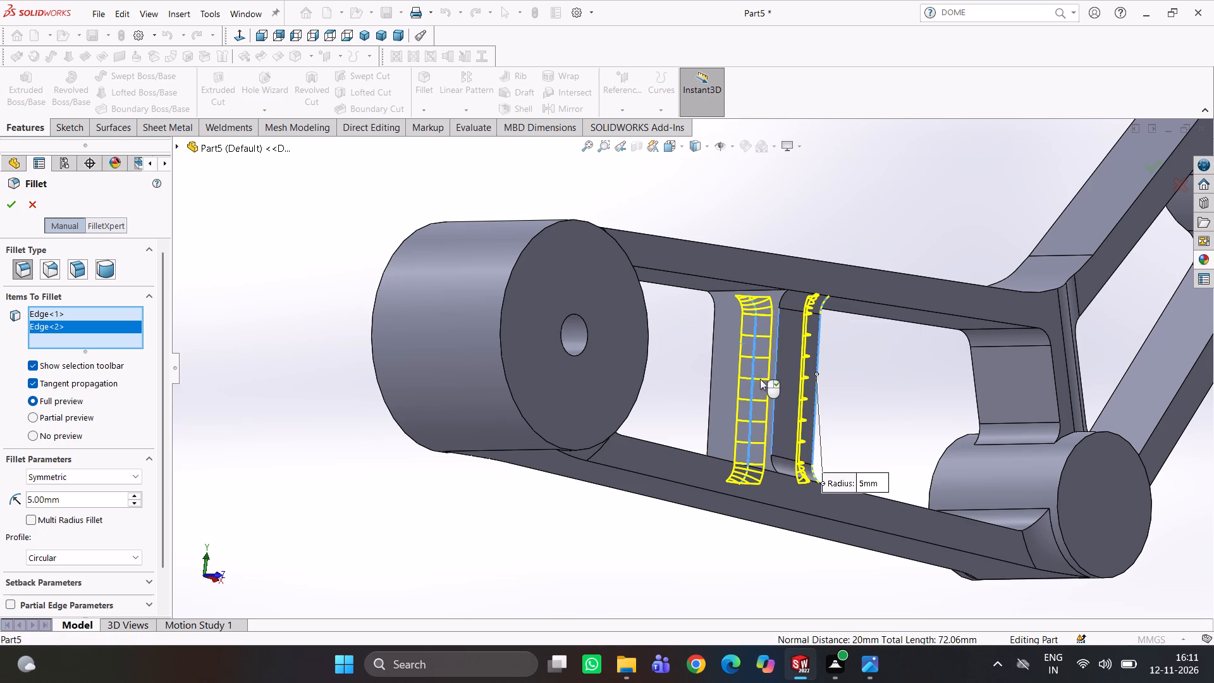
middle_click_drag(782, 383, 885, 406)
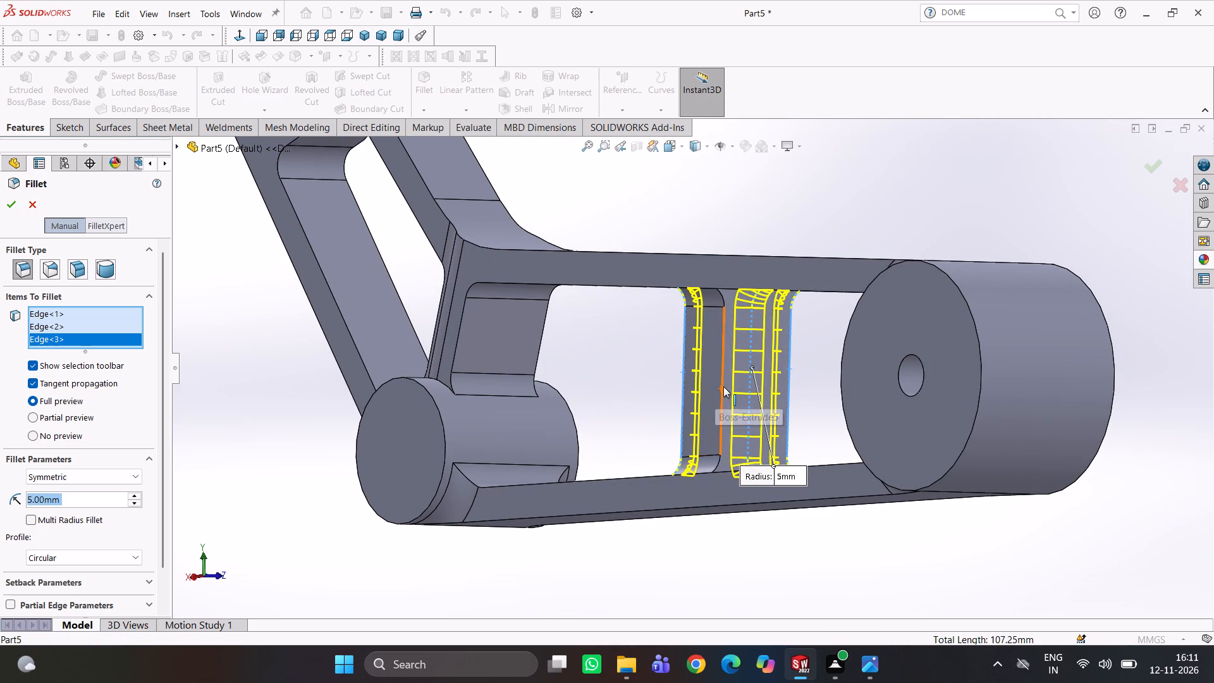
left_click(723, 386)
middle_click_drag(739, 404, 692, 412)
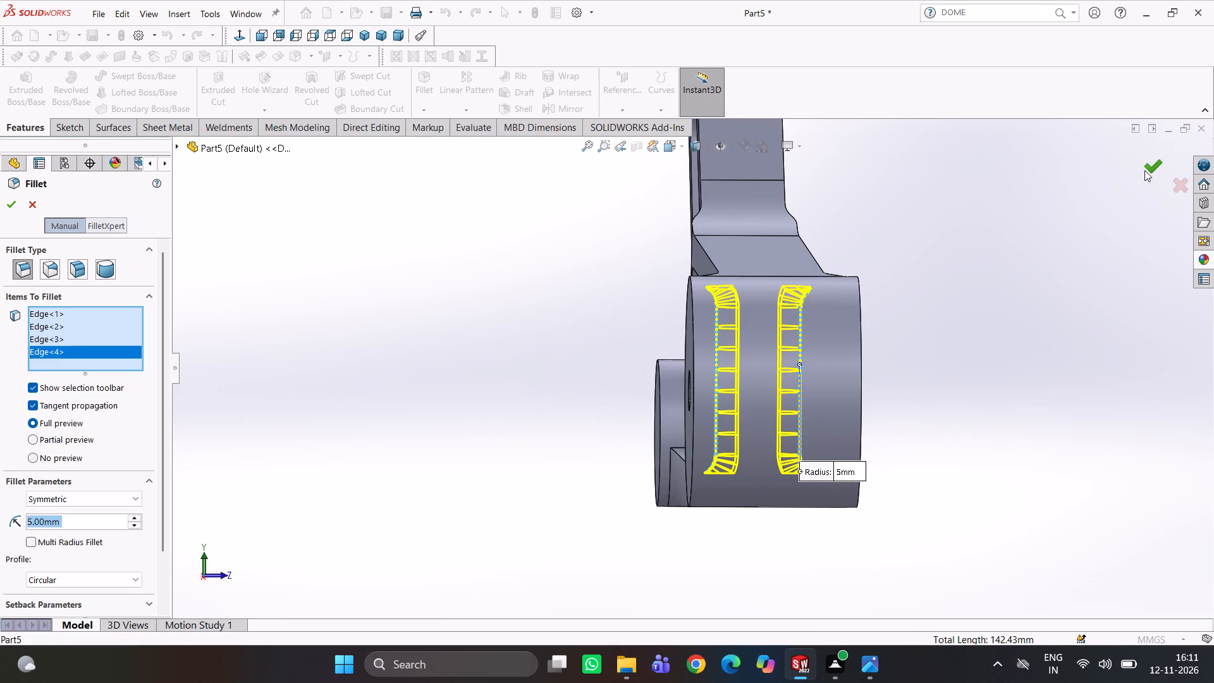
left_click(1147, 171)
Examine the filleted rib and the overall arm from several angles.
scroll(1040, 296, "up", 1)
middle_click_drag(1021, 300, 920, 306)
scroll(1058, 360, "up", 2)
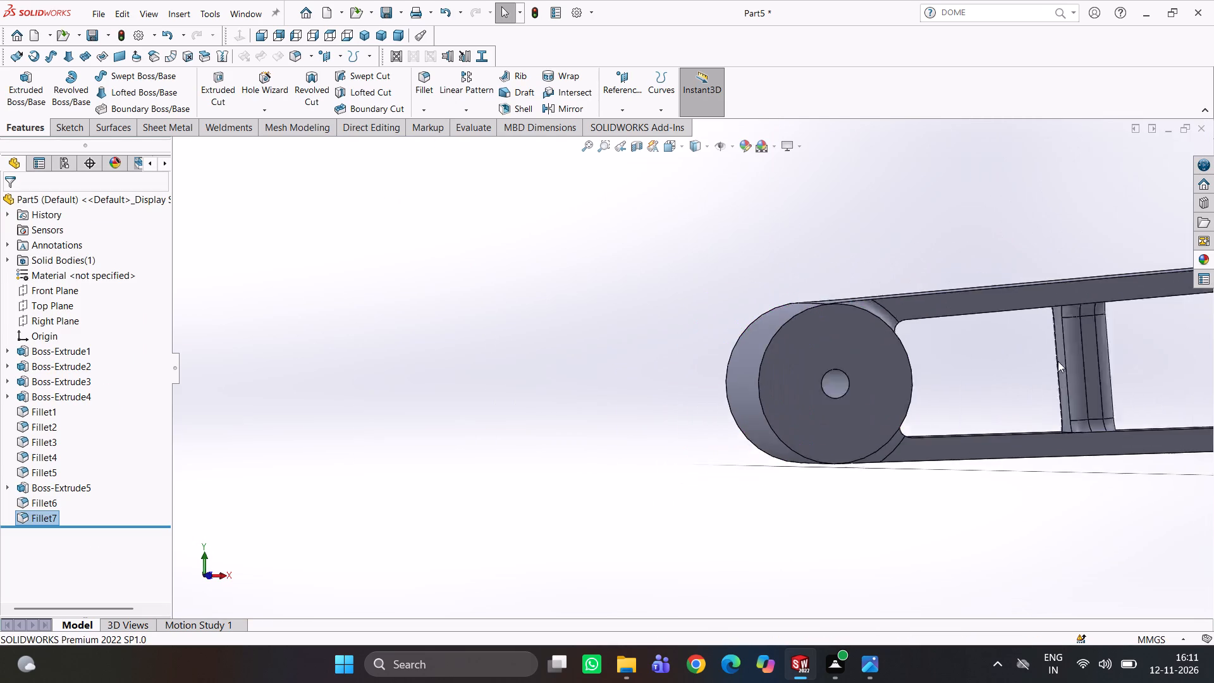
scroll(1058, 361, "up", 2)
middle_click_drag(1055, 362, 1017, 335)
scroll(1043, 348, "down", 5)
middle_click_drag(1055, 361, 1077, 400)
scroll(1073, 389, "up", 2)
scroll(1007, 359, "up", 2)
scroll(897, 296, "down", 1)
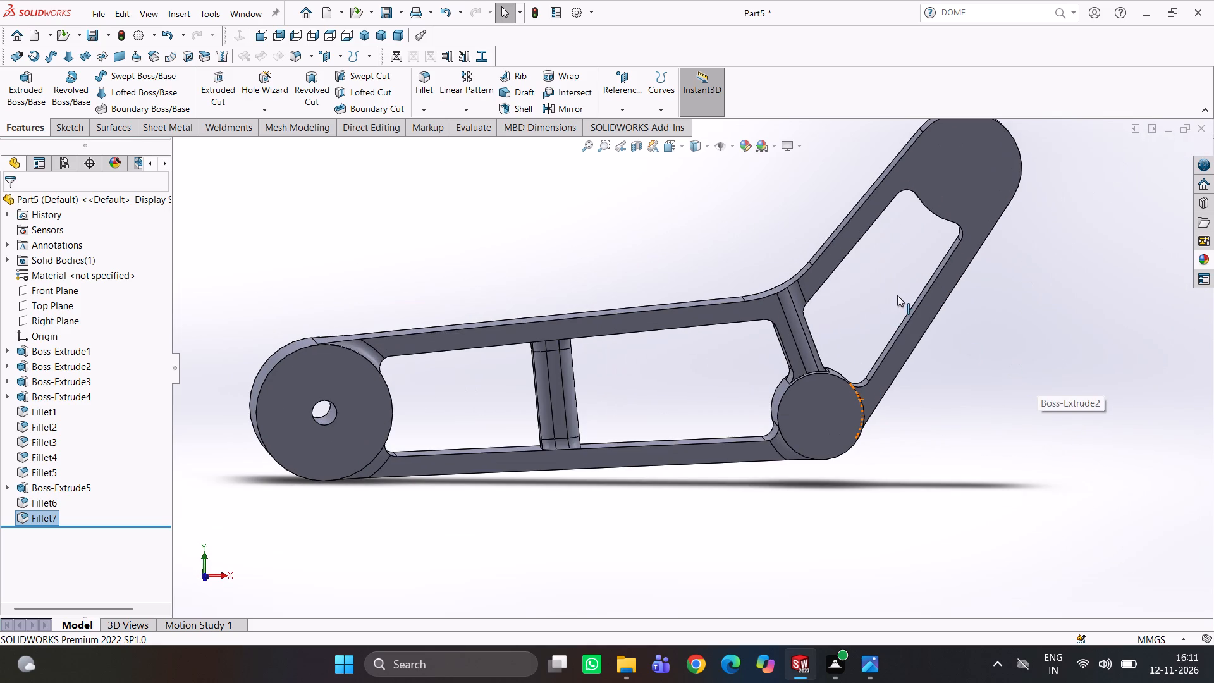
On the front face of the 35 mm boss, sketch a 10 mm diameter circle centred on the origin, consulting the reference drawing.
left_click(830, 434)
left_click(888, 402)
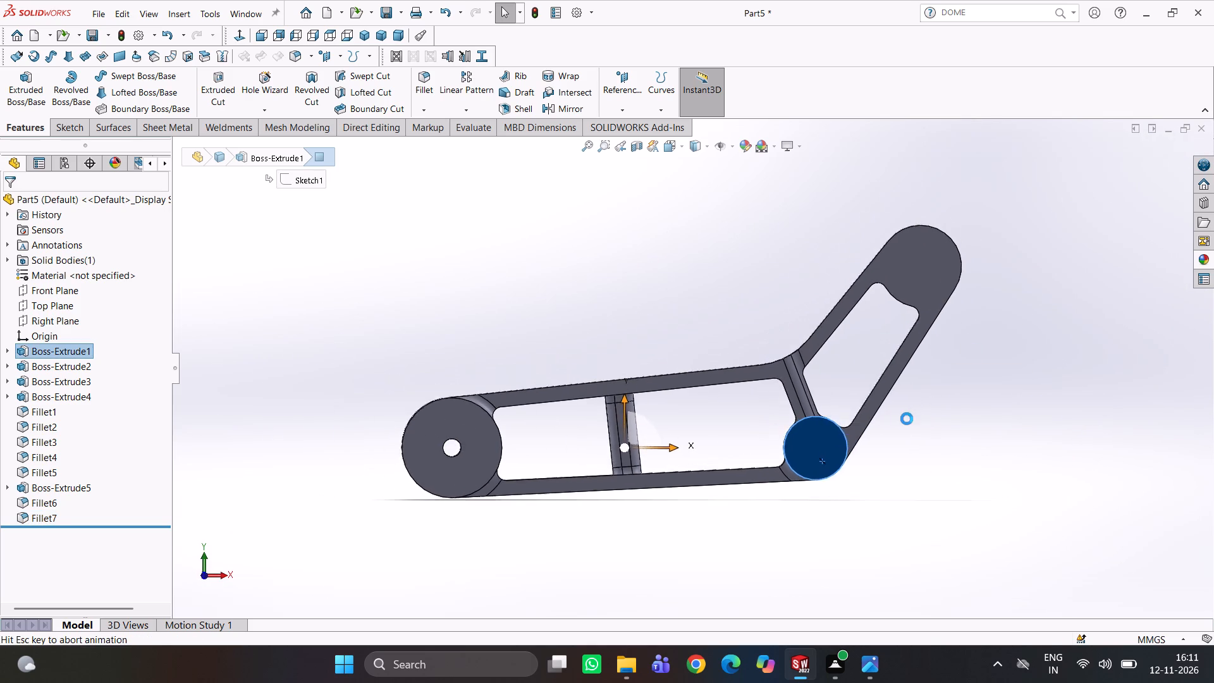
left_click(872, 662)
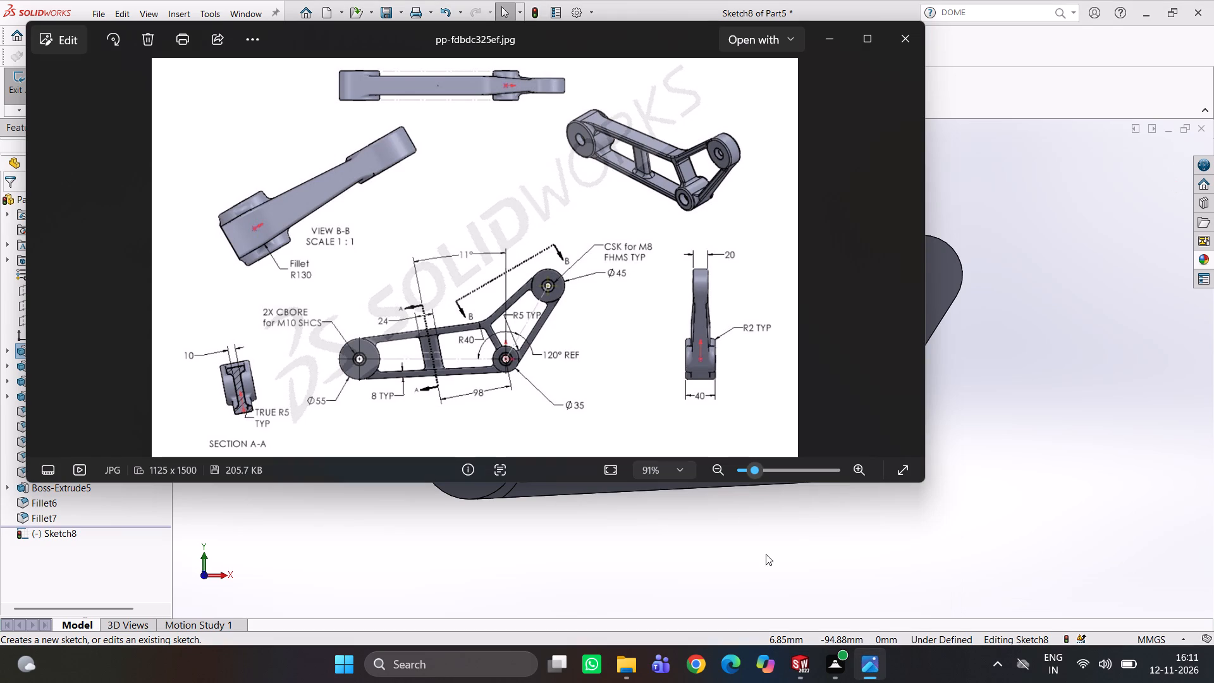
scroll(506, 381, "down", 1)
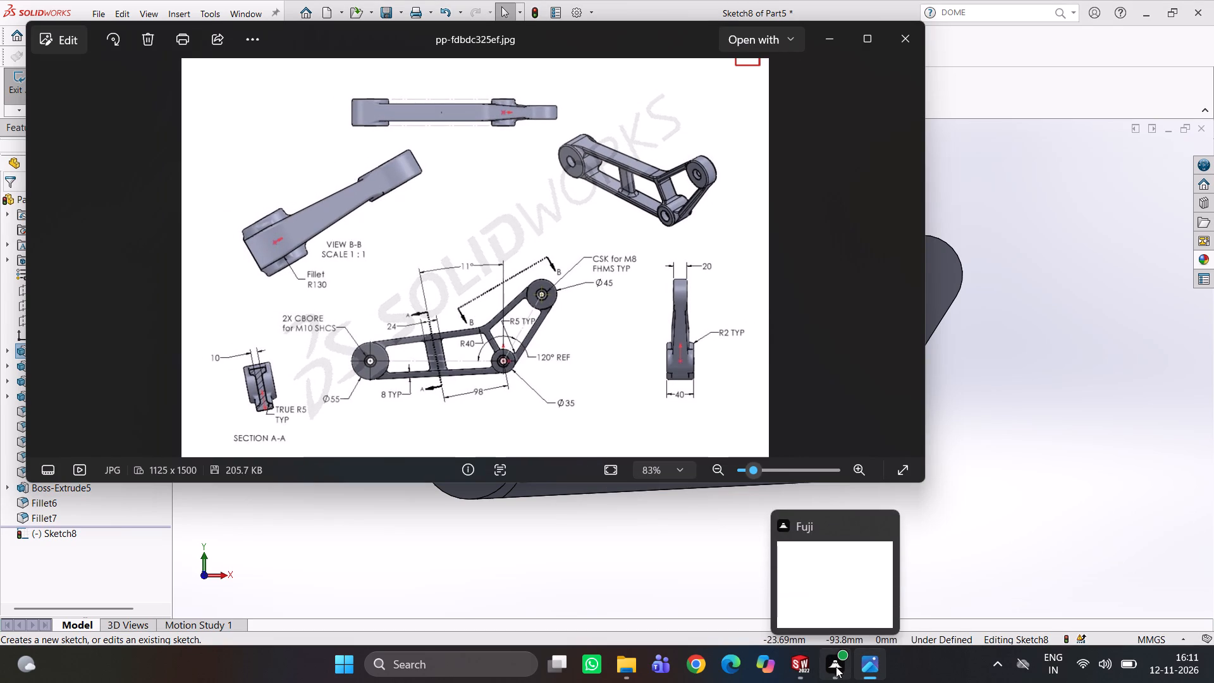
left_click(800, 667)
left_click(857, 503)
right_click_drag(938, 491, 938, 491)
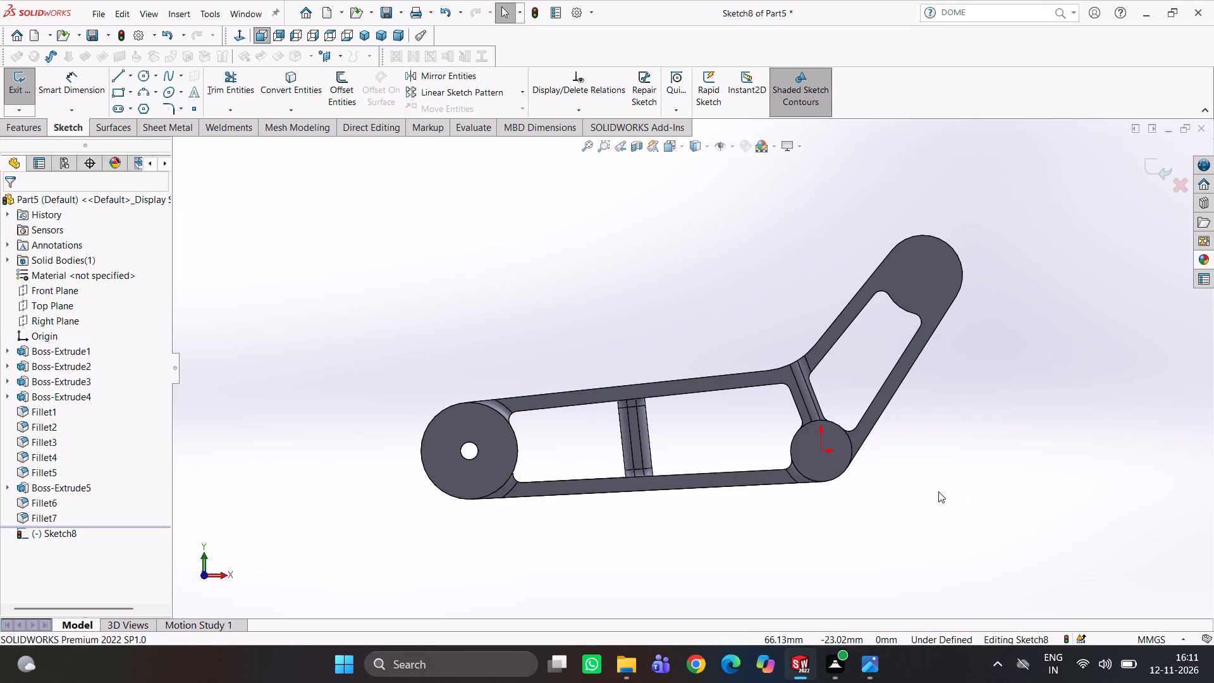
right_click_drag(938, 491, 1098, 471)
left_click(823, 448)
left_click(834, 454)
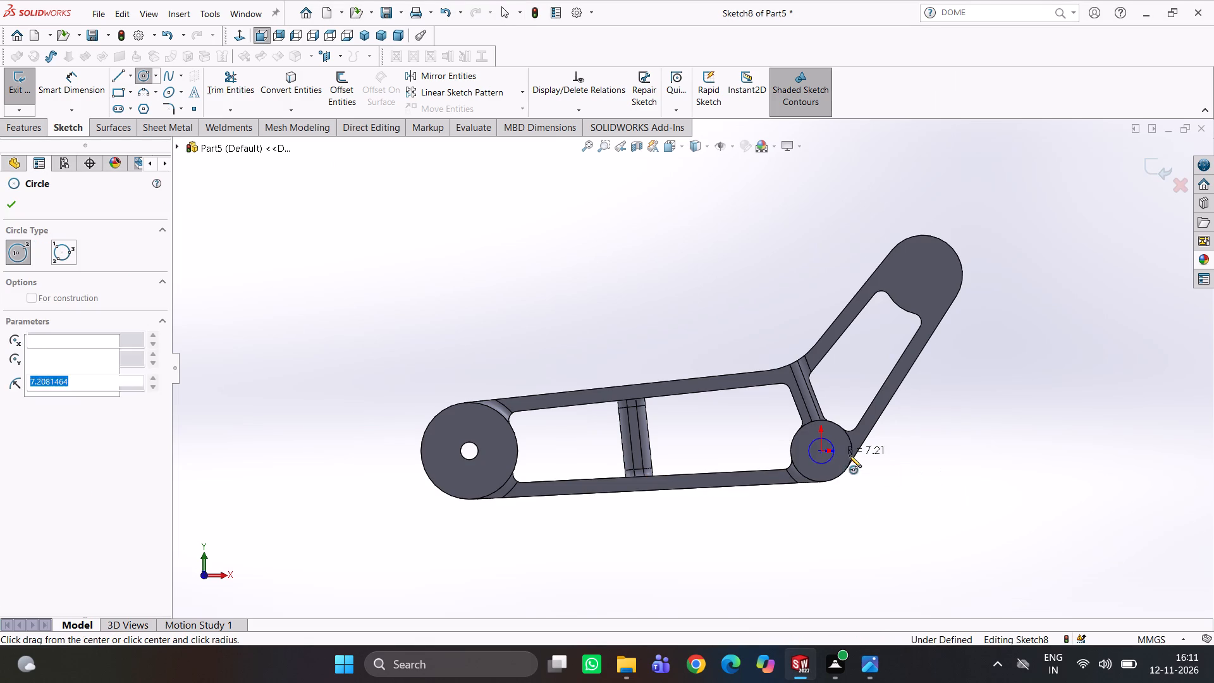
right_click_drag(945, 501, 956, 395)
left_click(835, 452)
left_click_drag(925, 472, 926, 472)
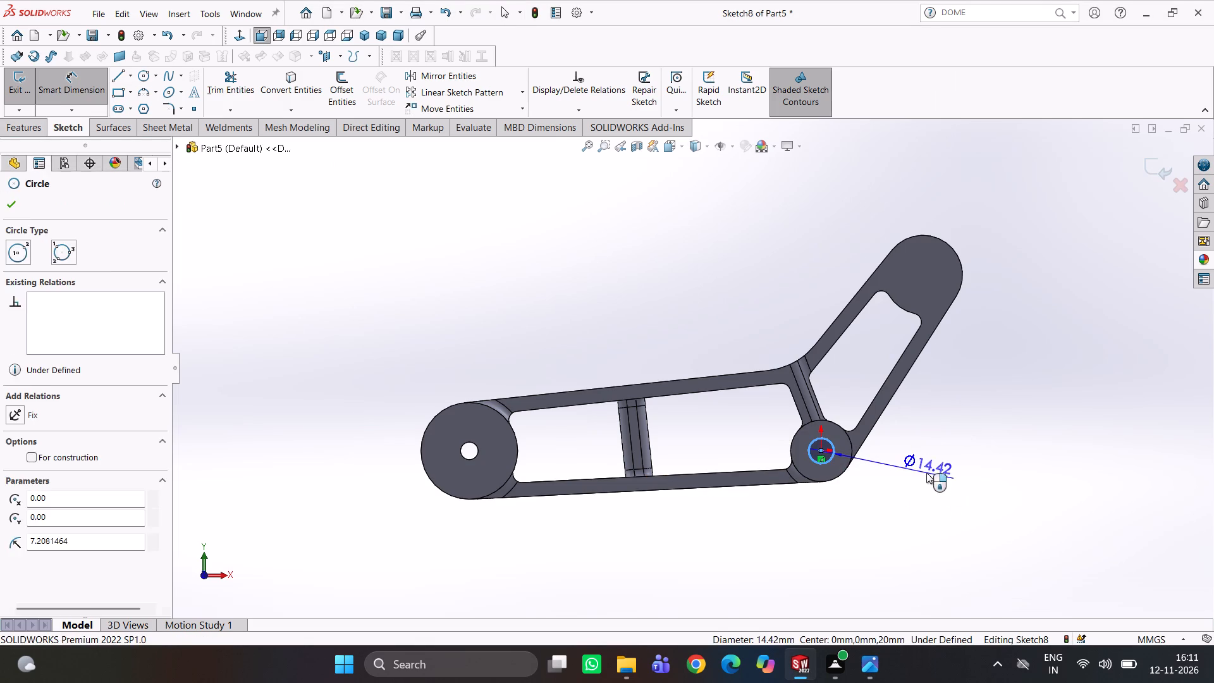
left_click_drag(926, 472, 939, 479)
type("10")
key("Return")
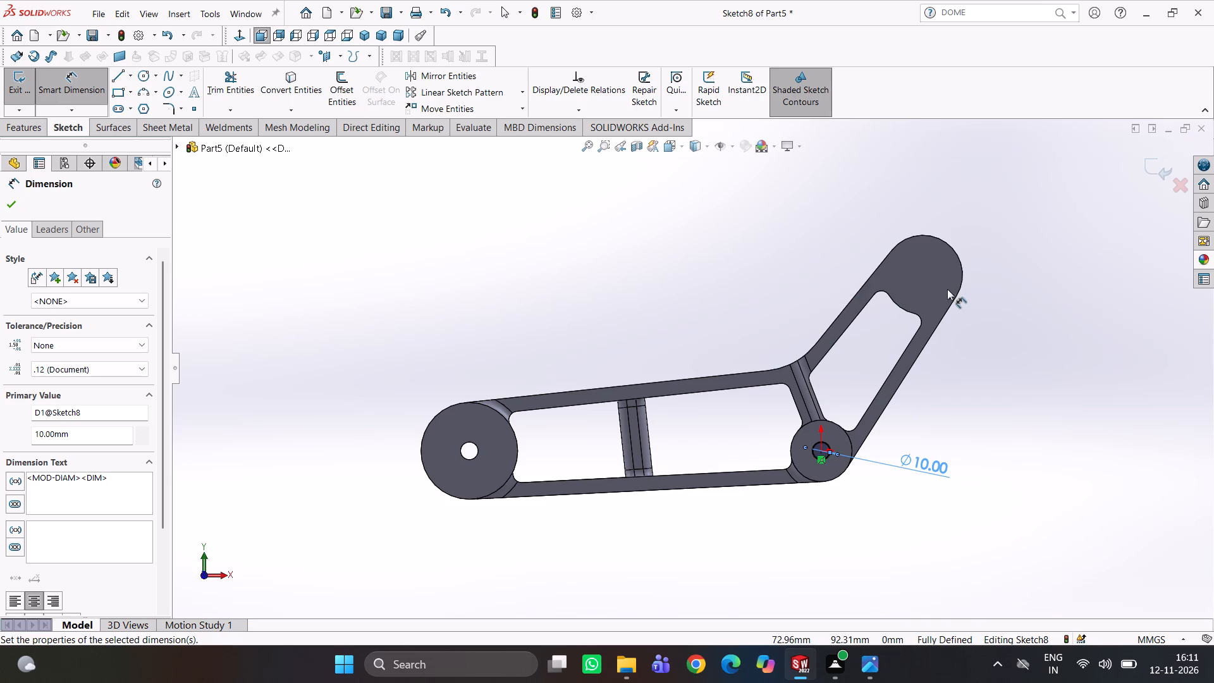
Add a 10 mm diameter circle at the centre of the upper arm's rounded end and exit the sketch.
right_click_drag(976, 285, 1046, 266)
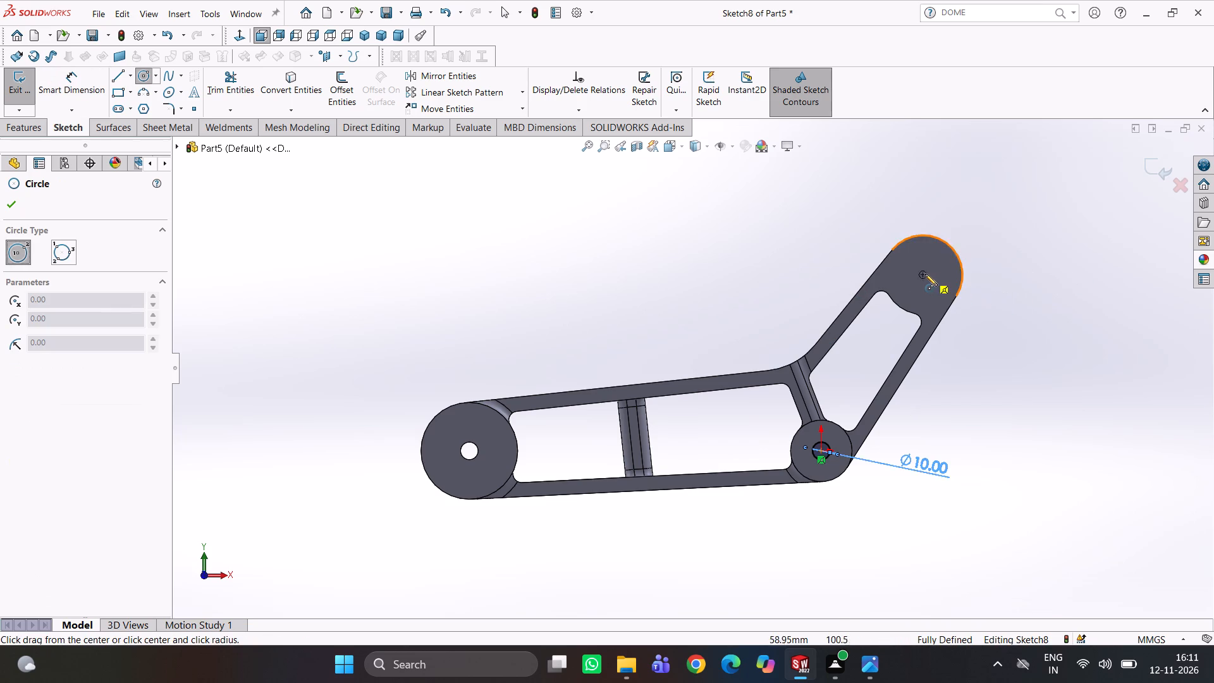
left_click(923, 274)
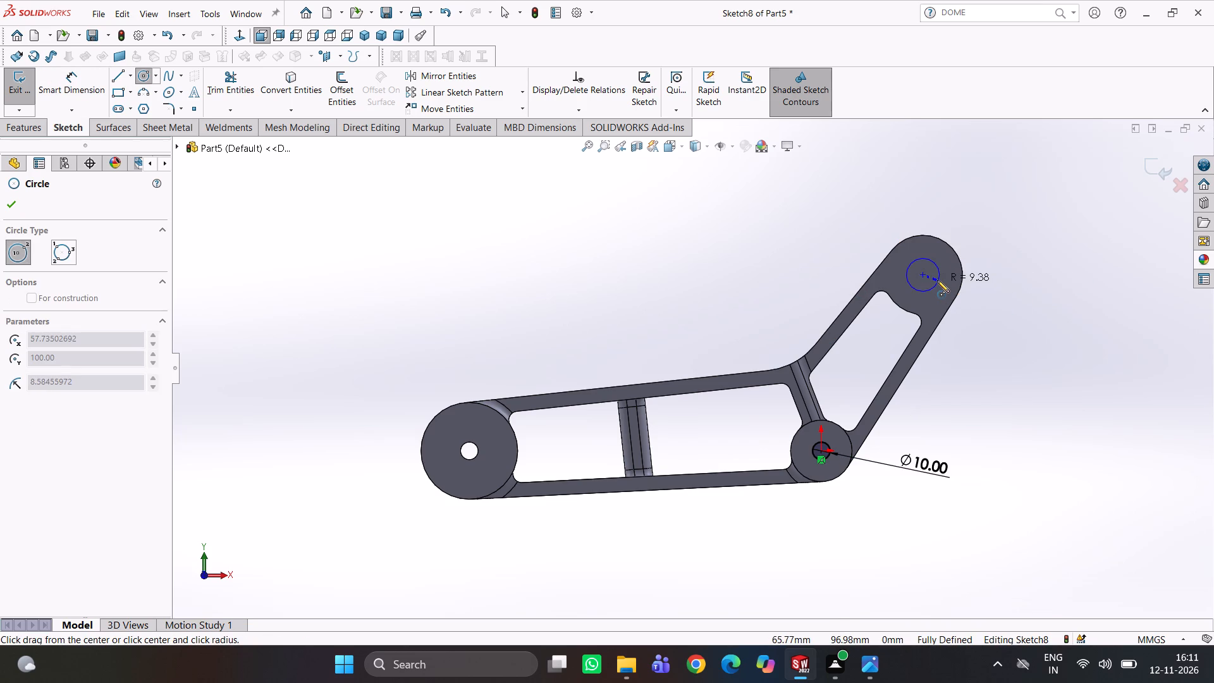
left_click(937, 280)
right_click_drag(1000, 287, 1003, 199)
left_click(932, 265)
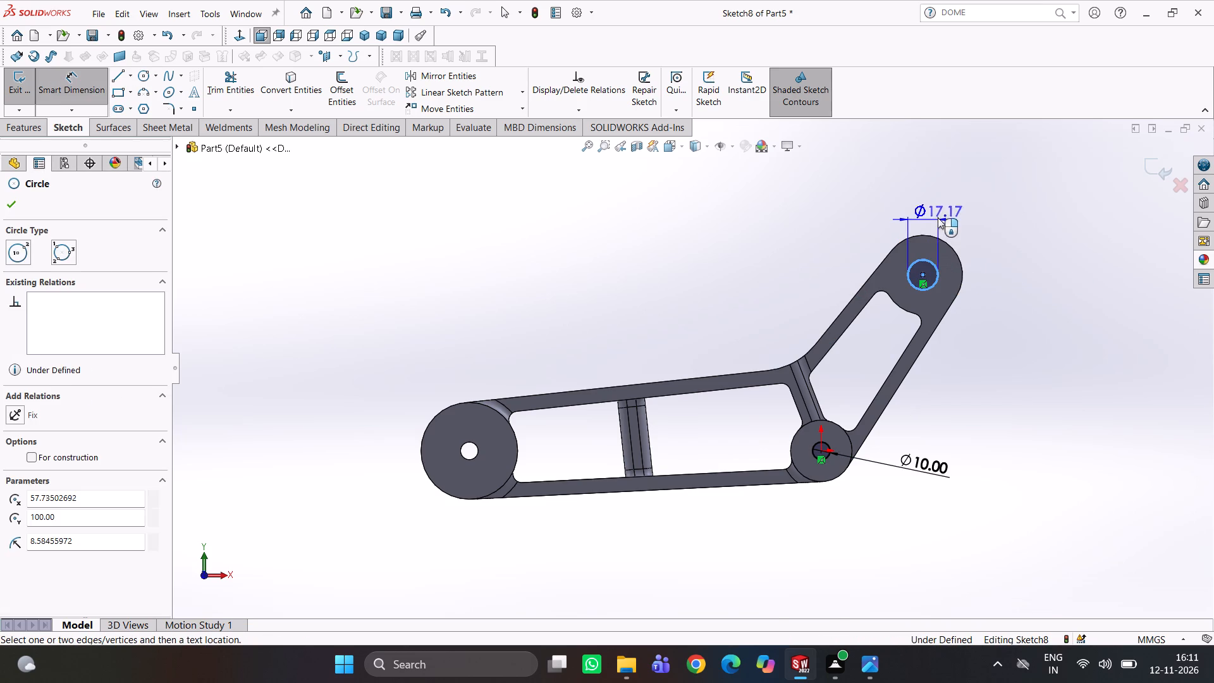
left_click(938, 218)
type("10")
key("Return")
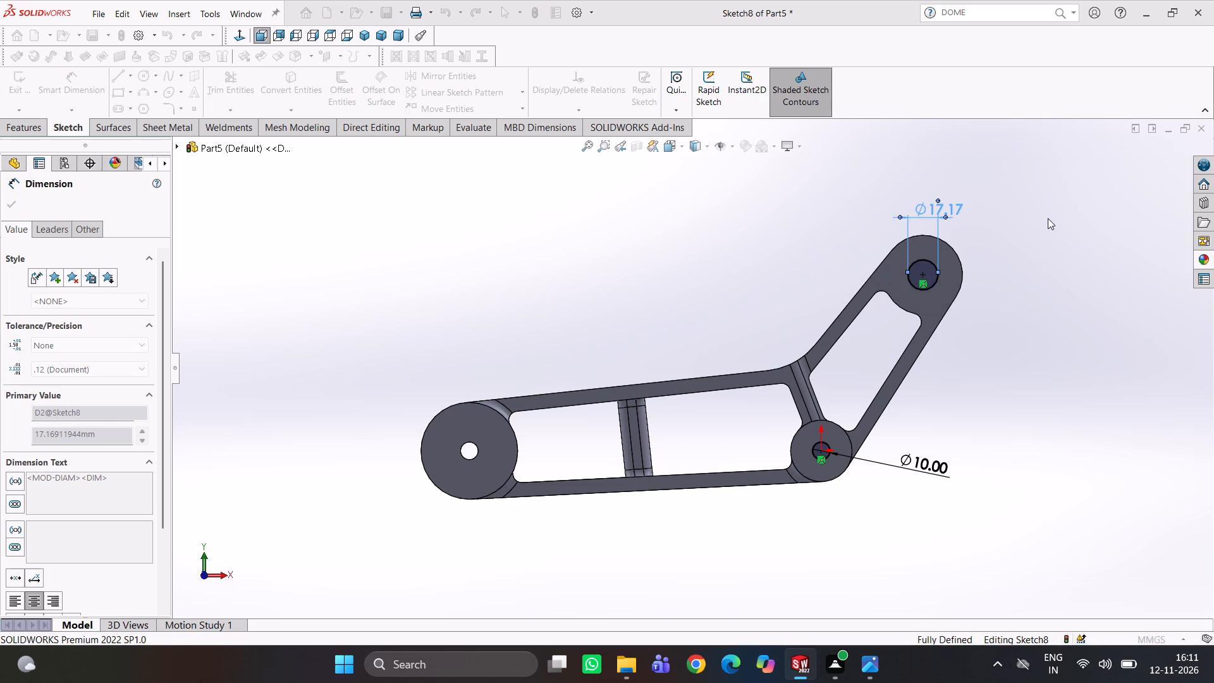
left_click(1113, 211)
left_click(1147, 173)
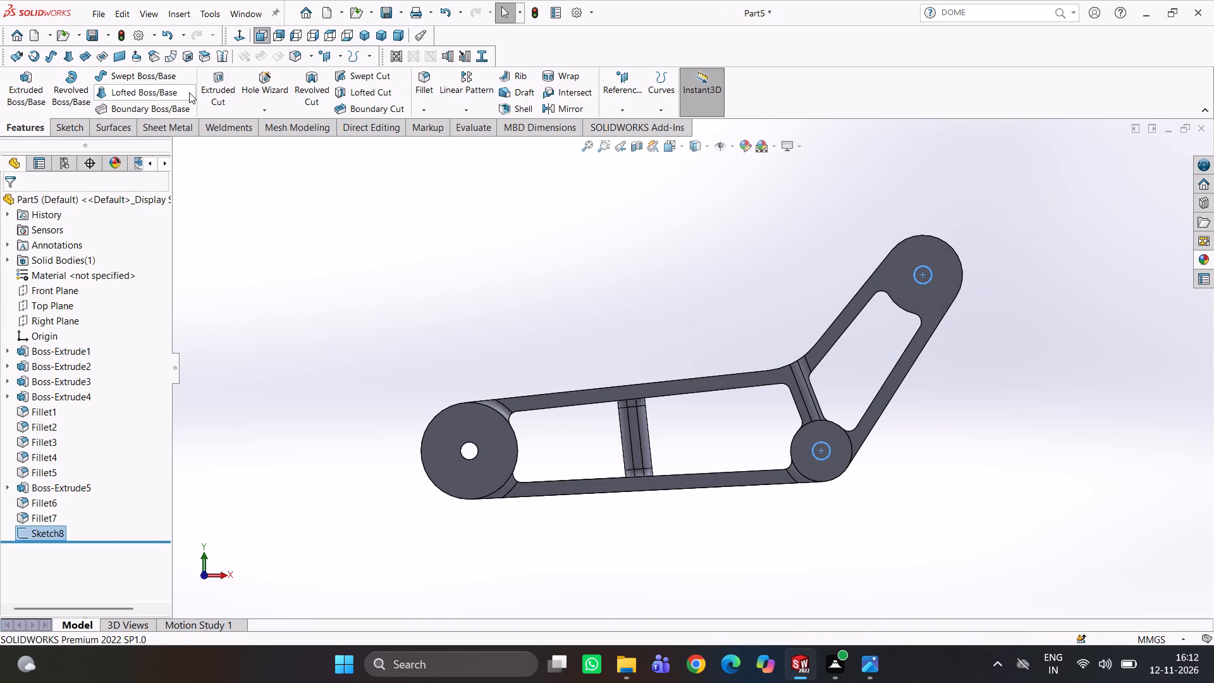
Cut-extrude the two 10 mm circles with the Through All - Both end condition.
left_click(227, 89)
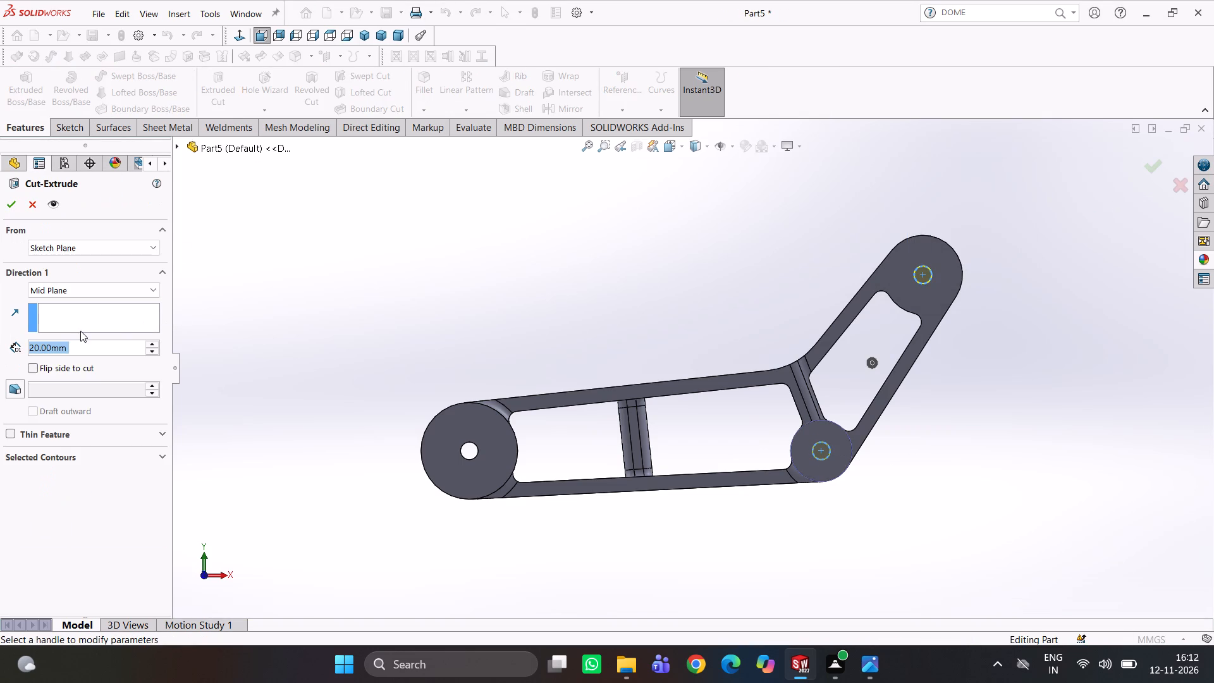
left_click(118, 292)
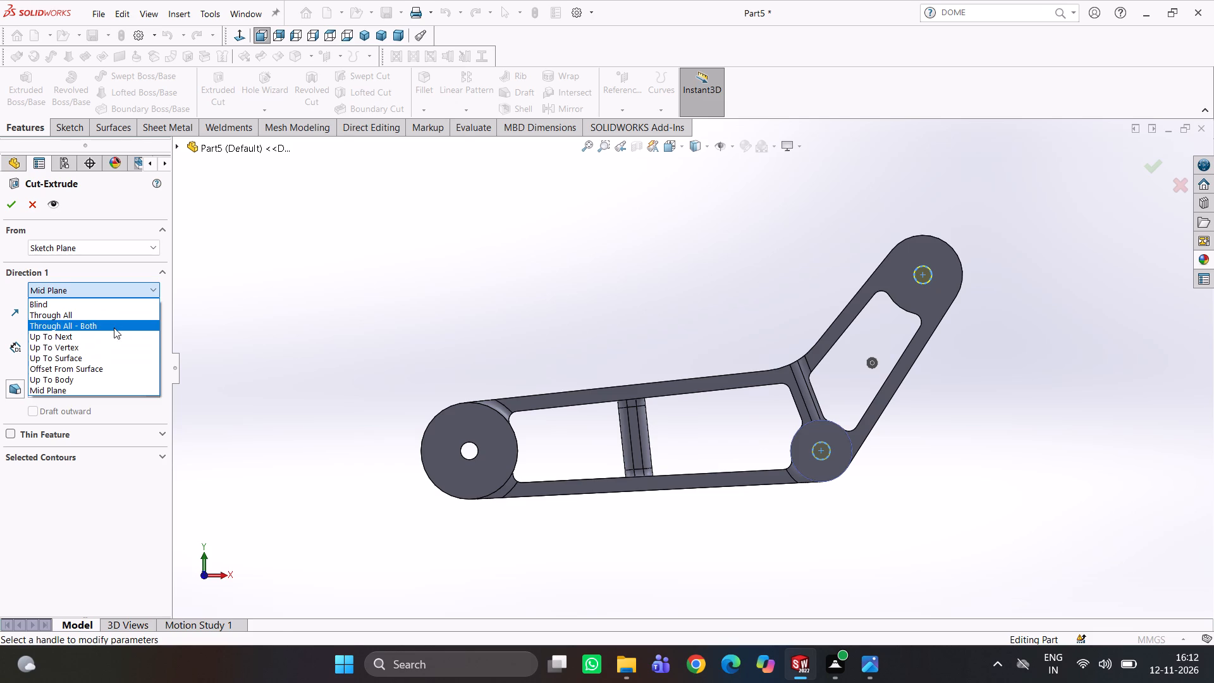
left_click(114, 328)
left_click(11, 204)
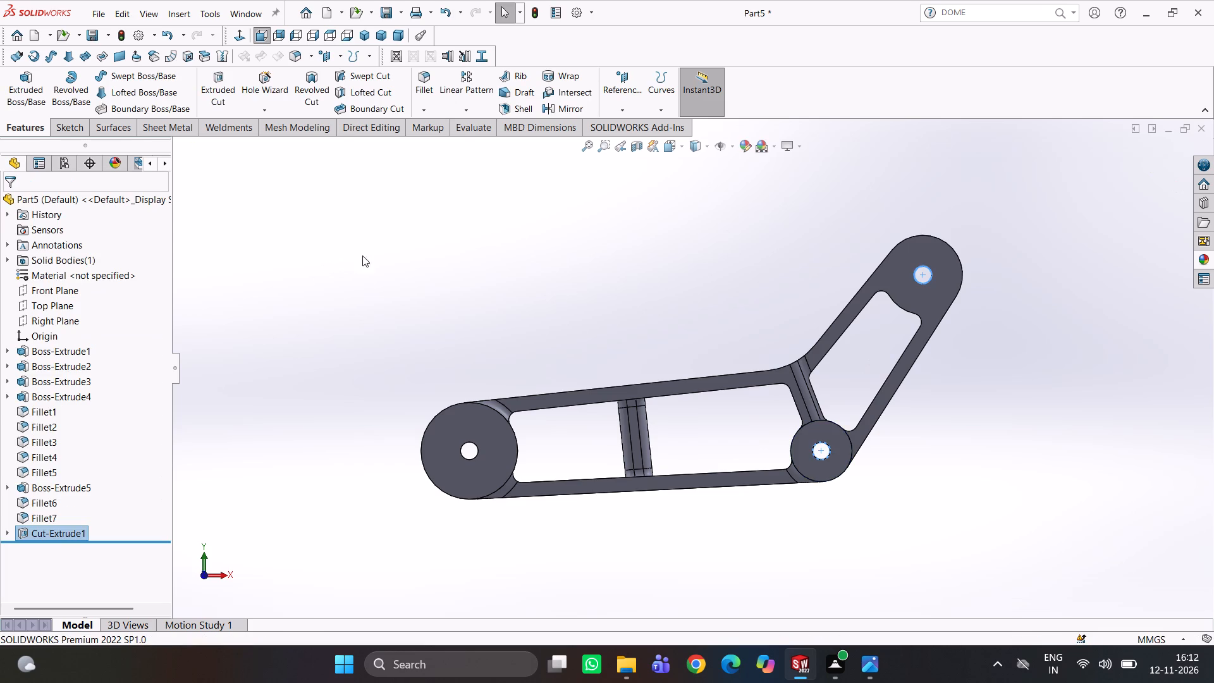
On the front face of the 55 mm boss, sketch a 15 mm diameter circle concentric with its hole.
middle_click_drag(362, 255, 376, 280)
left_click(387, 286)
left_click(467, 477)
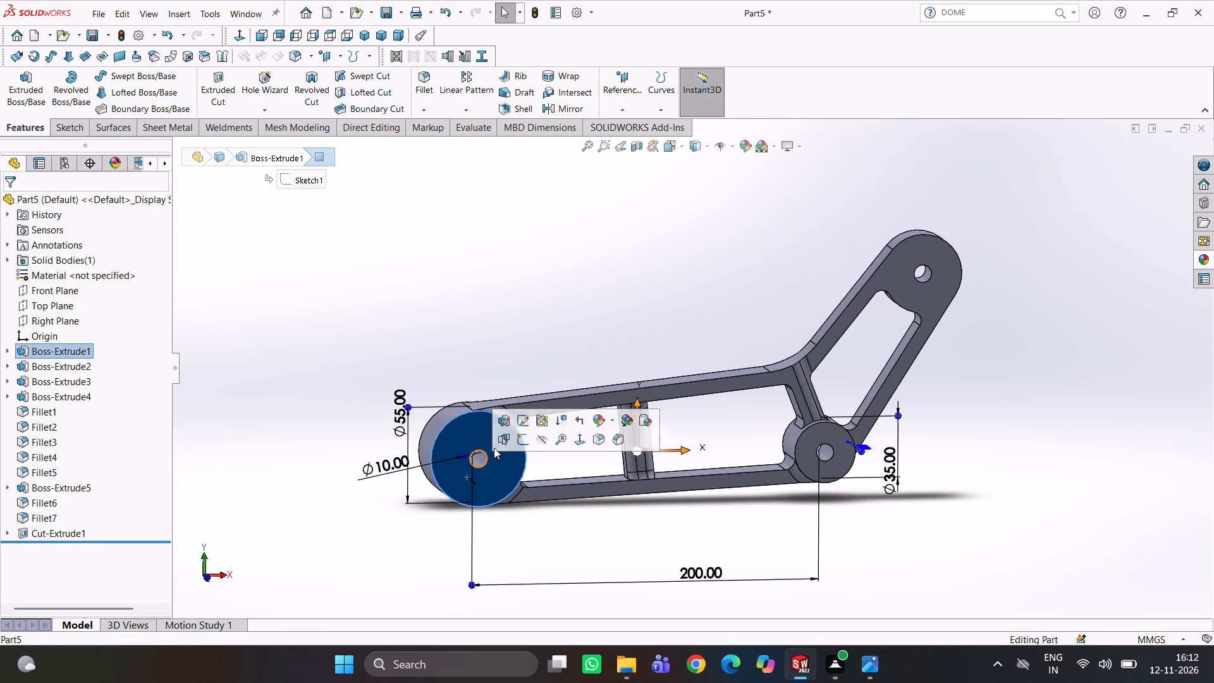
left_click(521, 436)
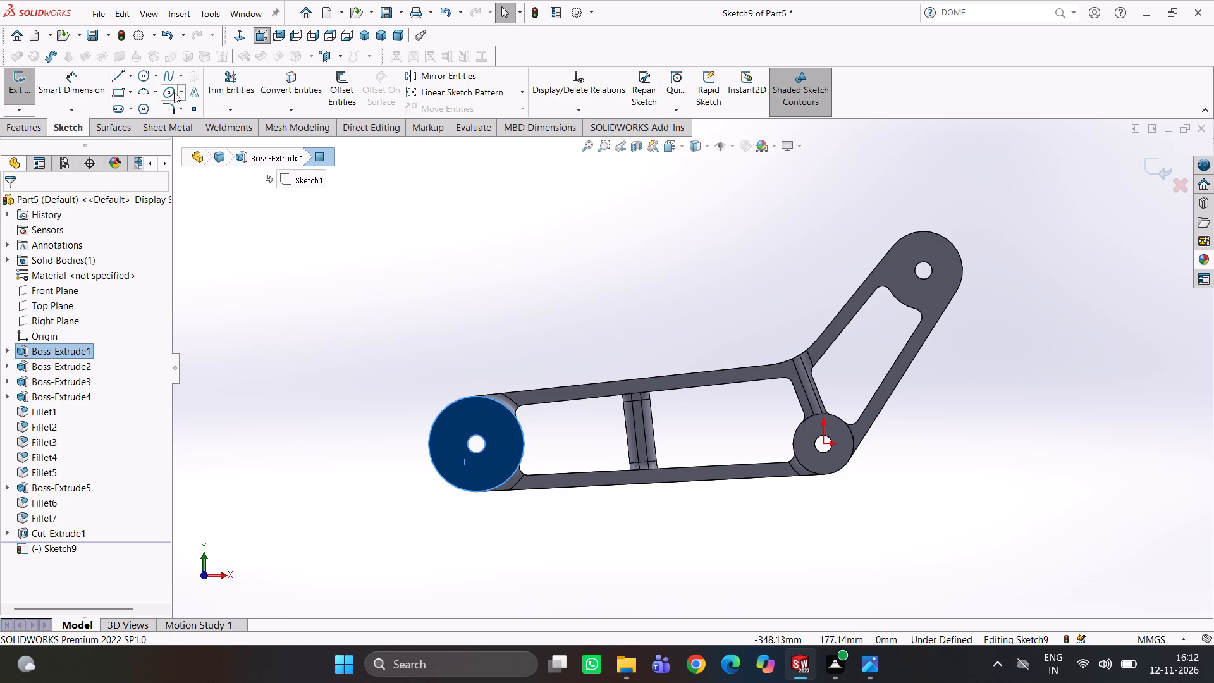
right_click_drag(370, 251, 637, 266)
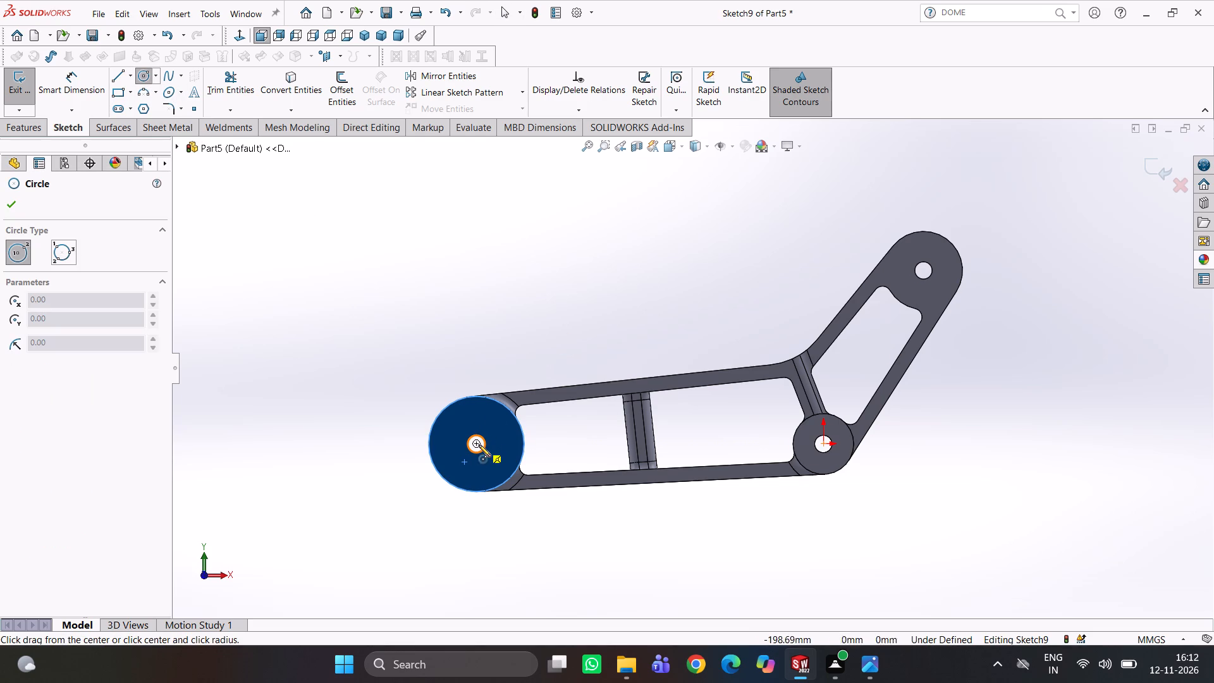
left_click(479, 445)
left_click(492, 456)
right_click_drag(541, 395, 538, 307)
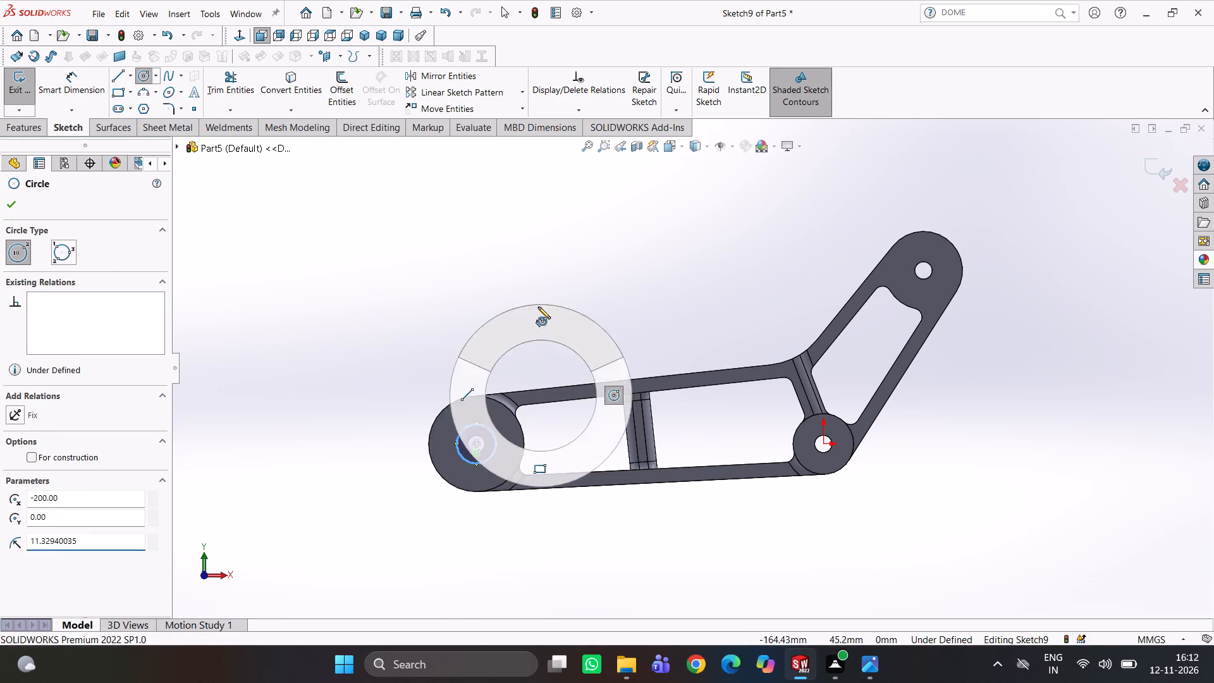
right_click_drag(538, 307, 538, 273)
left_click(487, 429)
left_click(380, 385)
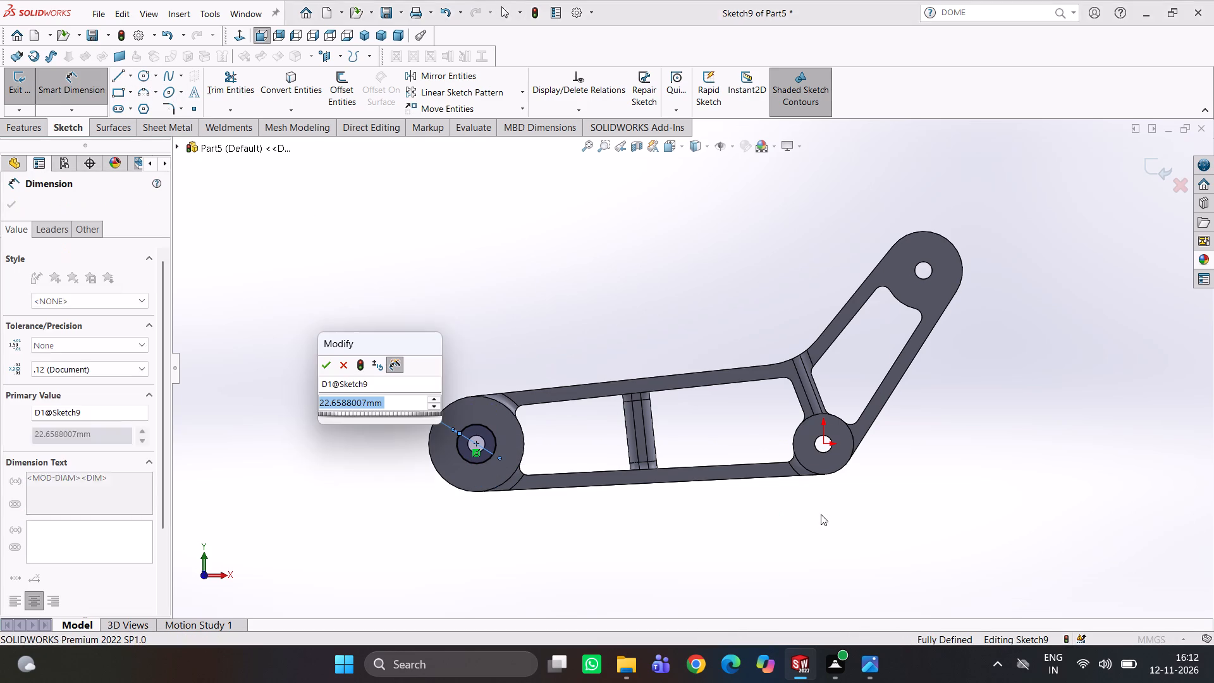
type("15")
key("Return")
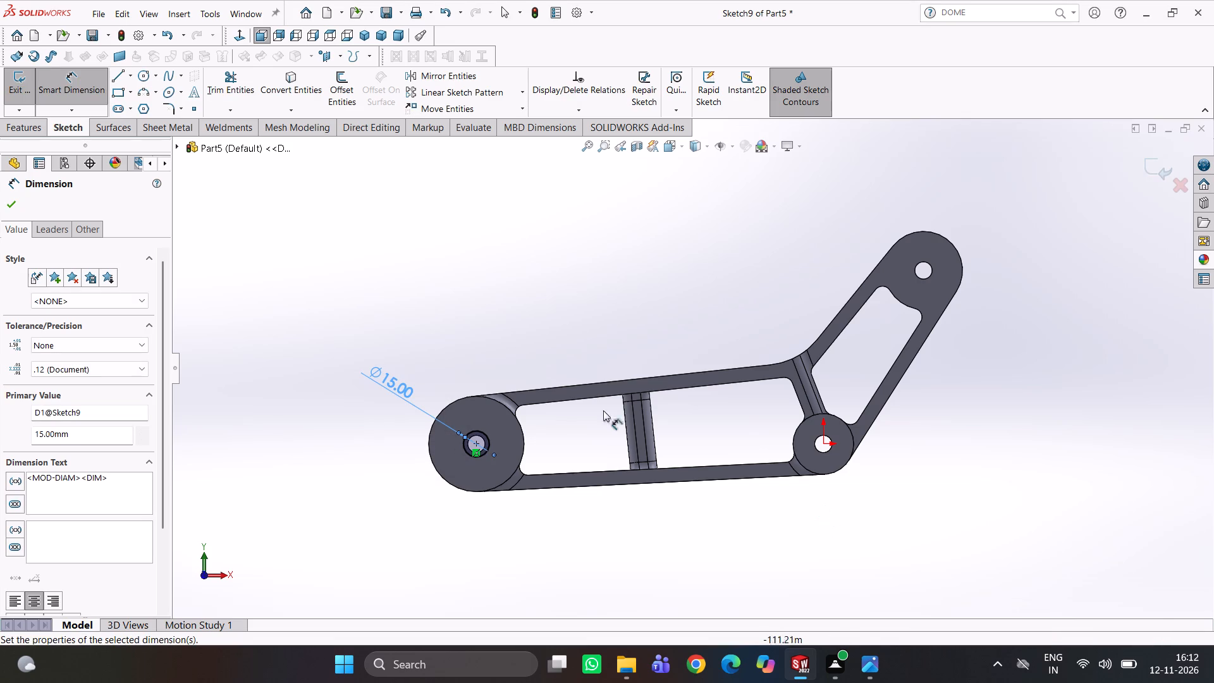
Draw concentric circles around the other two holes, about 18 mm diameter at the origin boss and 19 mm at the upper end.
left_click(822, 444)
right_click_drag(895, 473, 1077, 455)
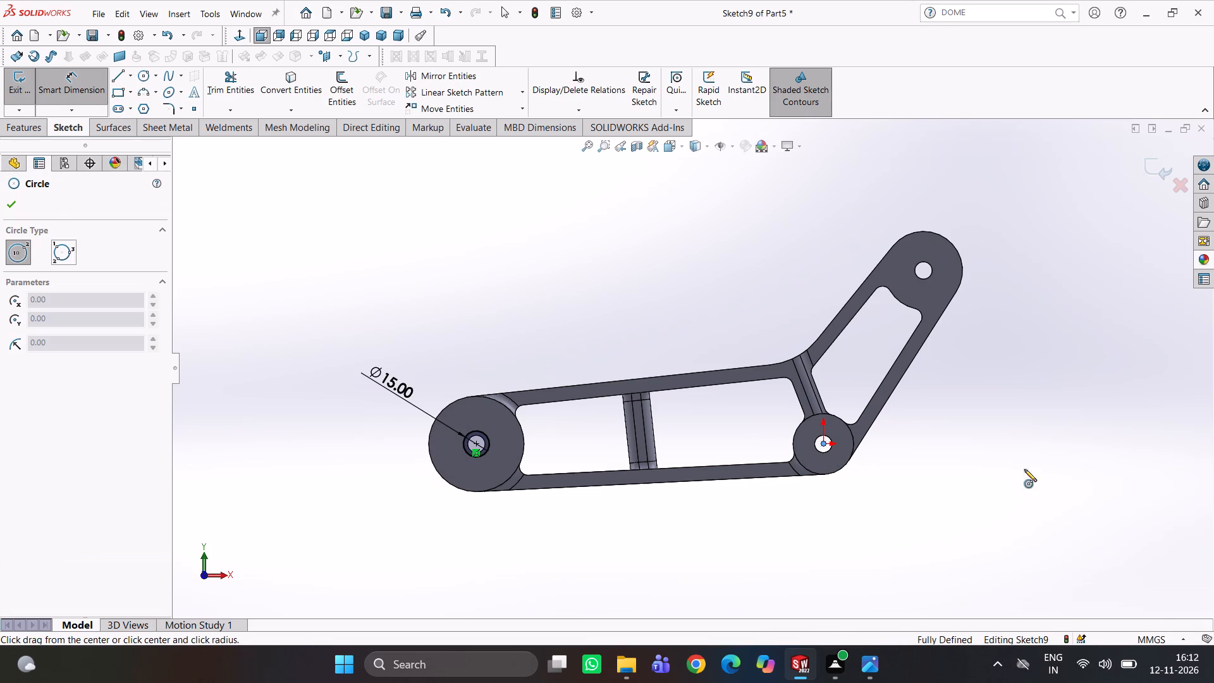
left_click(827, 445)
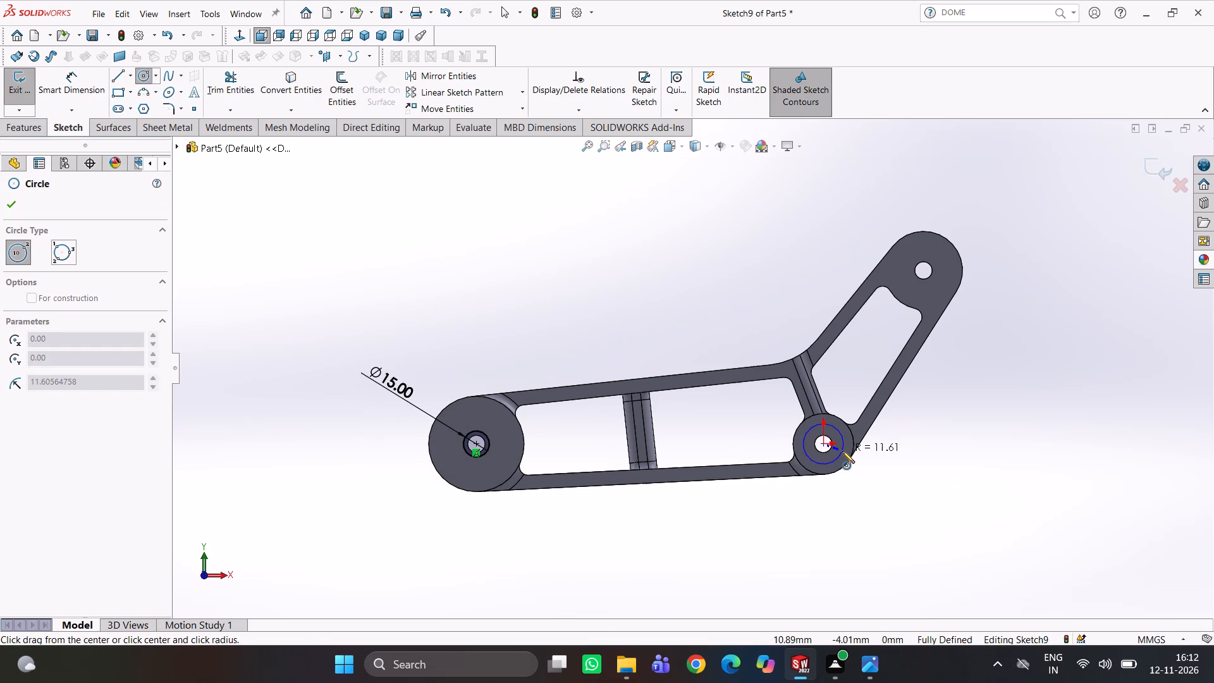
left_click(838, 448)
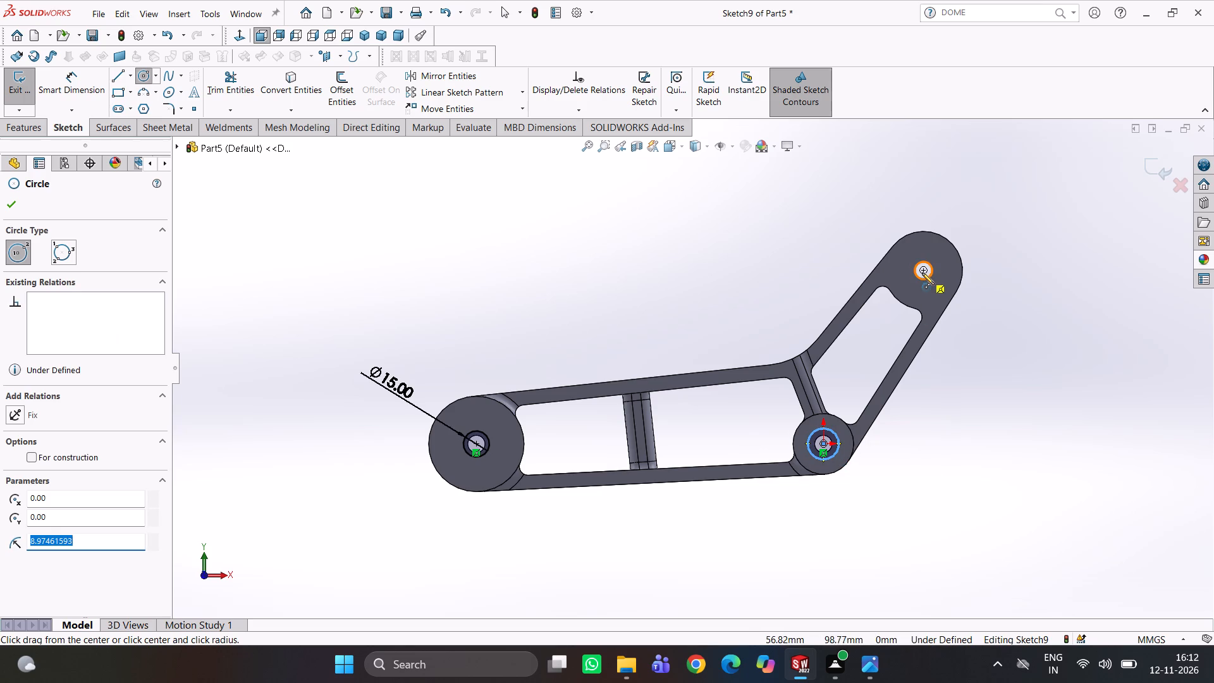
left_click(922, 270)
left_click(935, 283)
Dimension the circles at the upper end and the origin boss to 15 mm diameter each.
right_click_drag(995, 326, 995, 243)
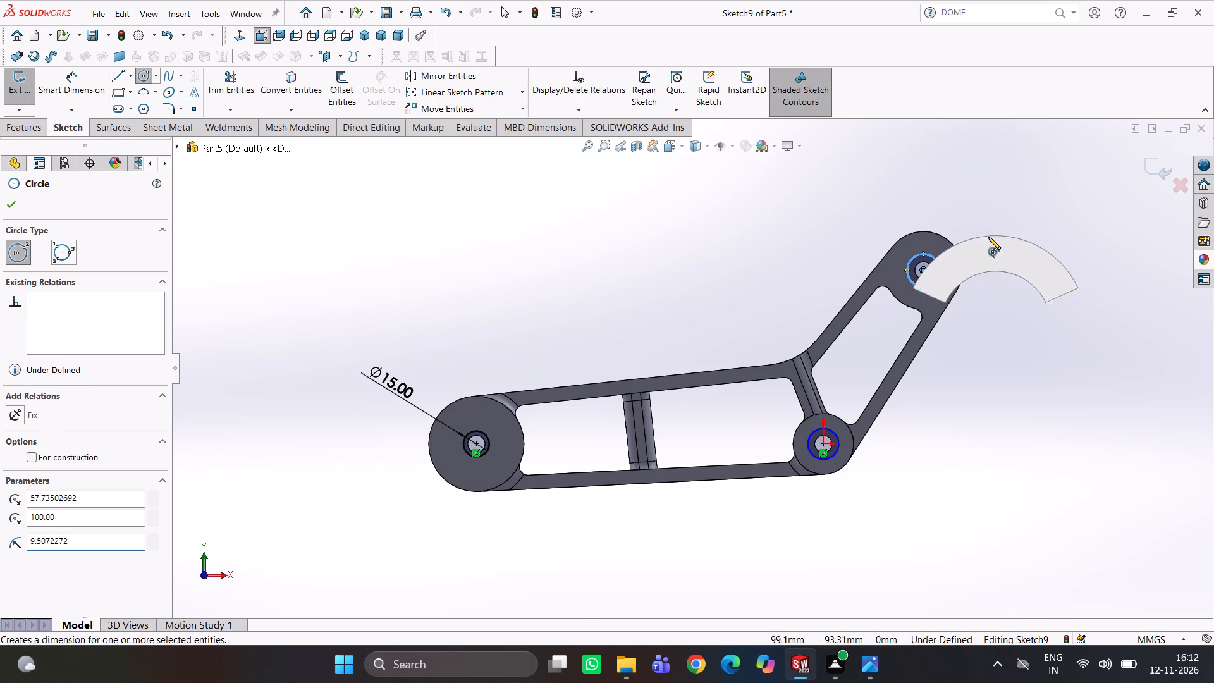
left_click(938, 258)
left_click(914, 178)
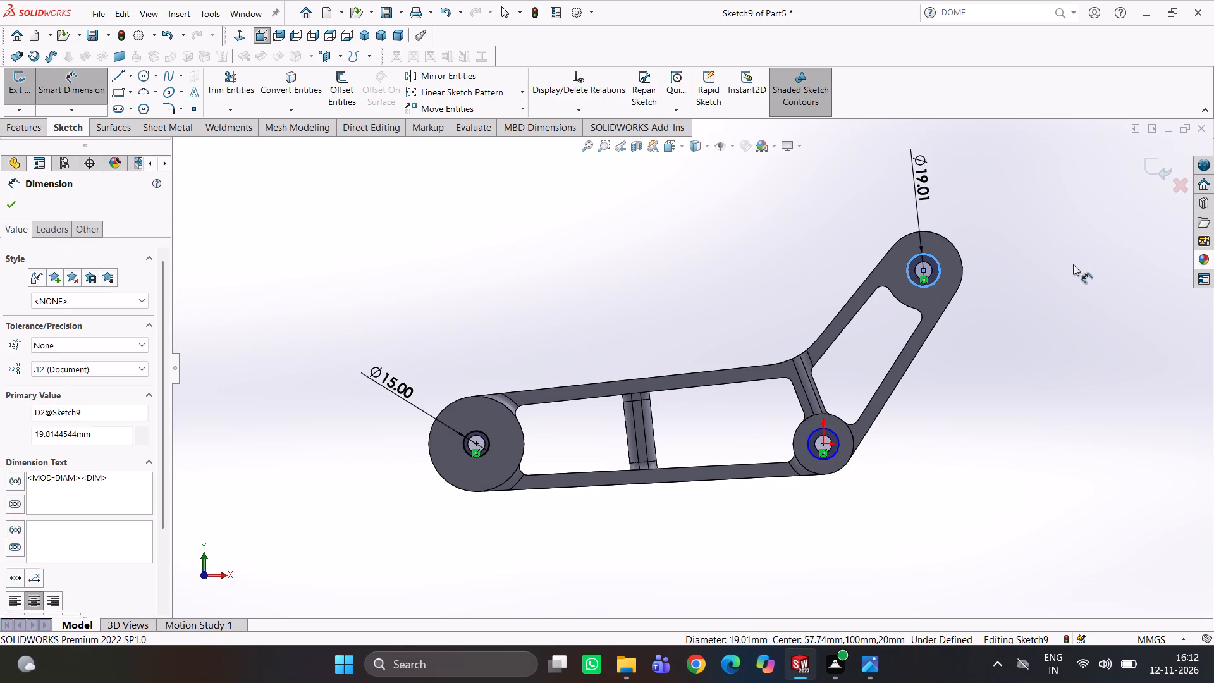
type("15")
key("Return")
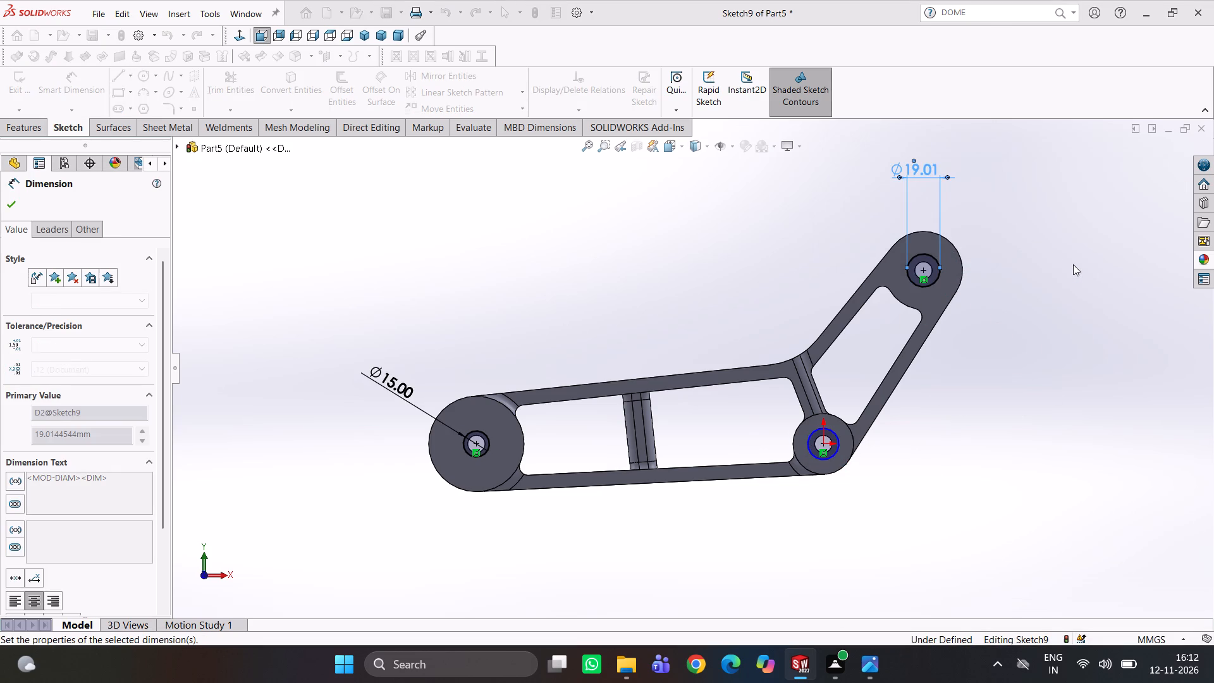
left_click(816, 432)
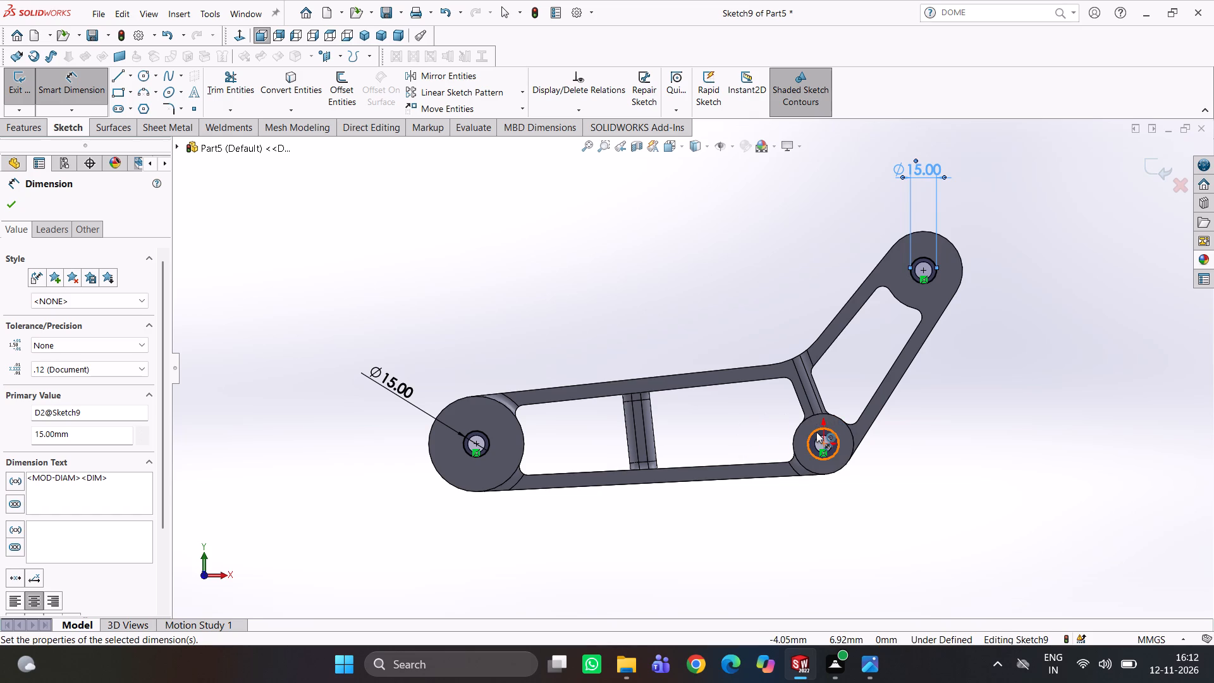
left_click(871, 473)
type("15")
key("Return")
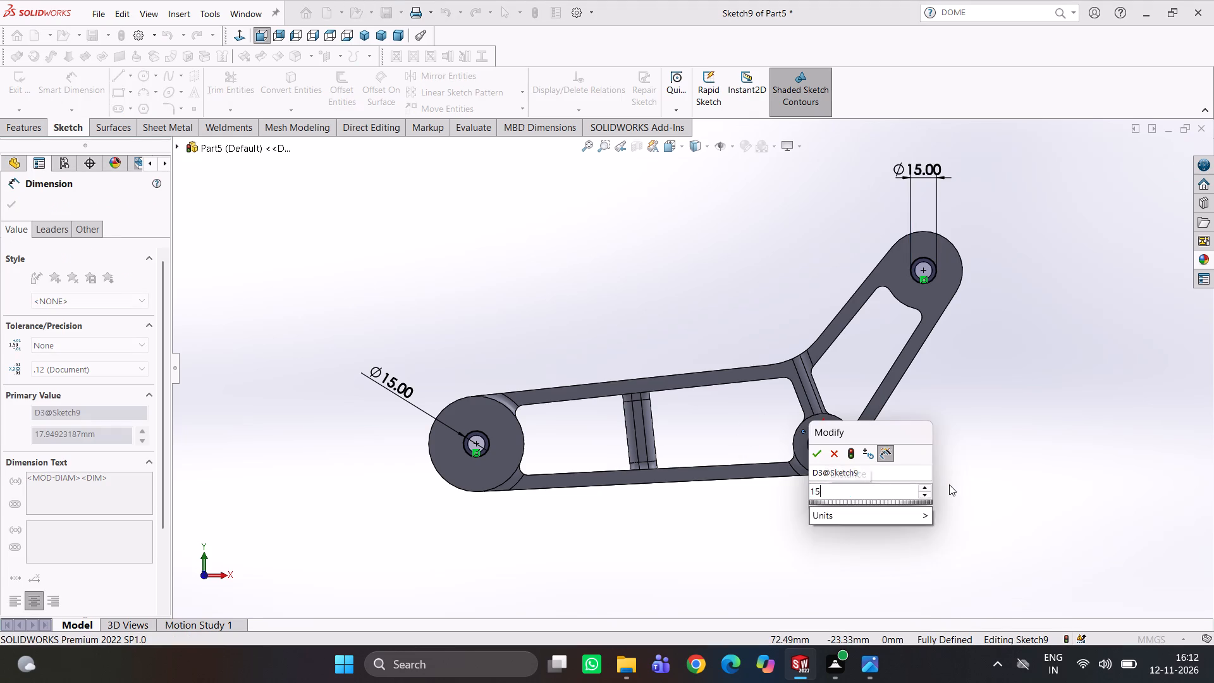
left_click(434, 323)
Cut-extrude the three 15 mm circles with a Blind depth of 5 mm.
left_click(27, 130)
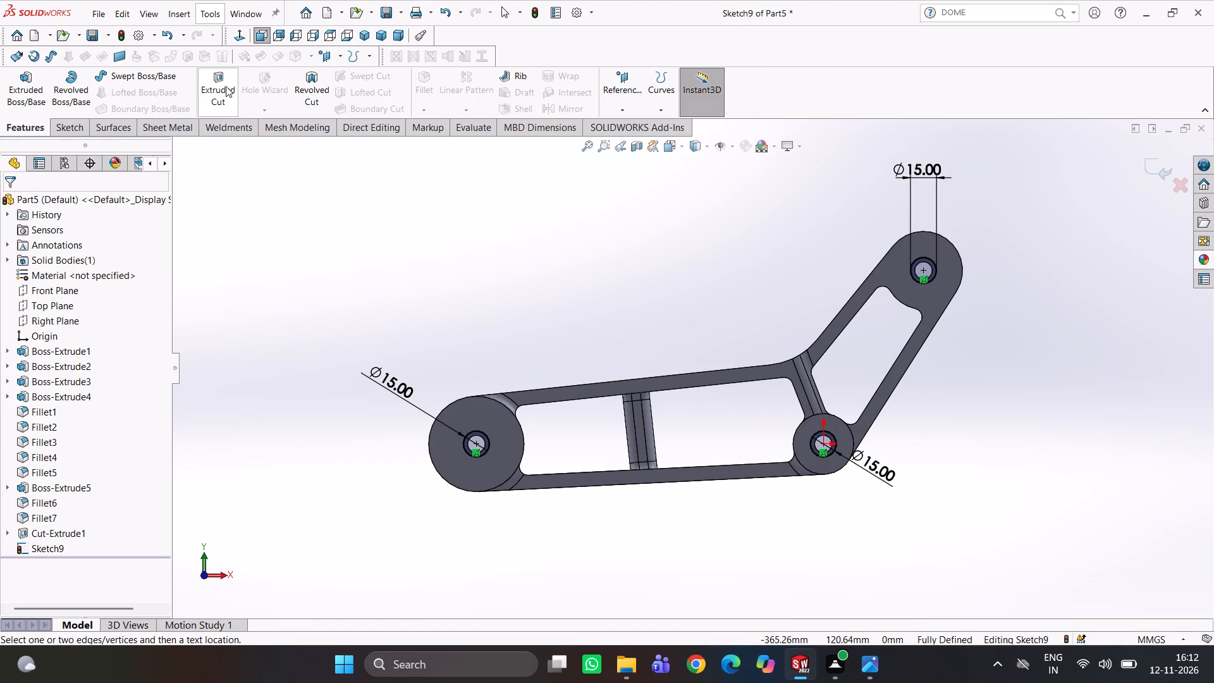
left_click(224, 86)
middle_click_drag(420, 258, 483, 293)
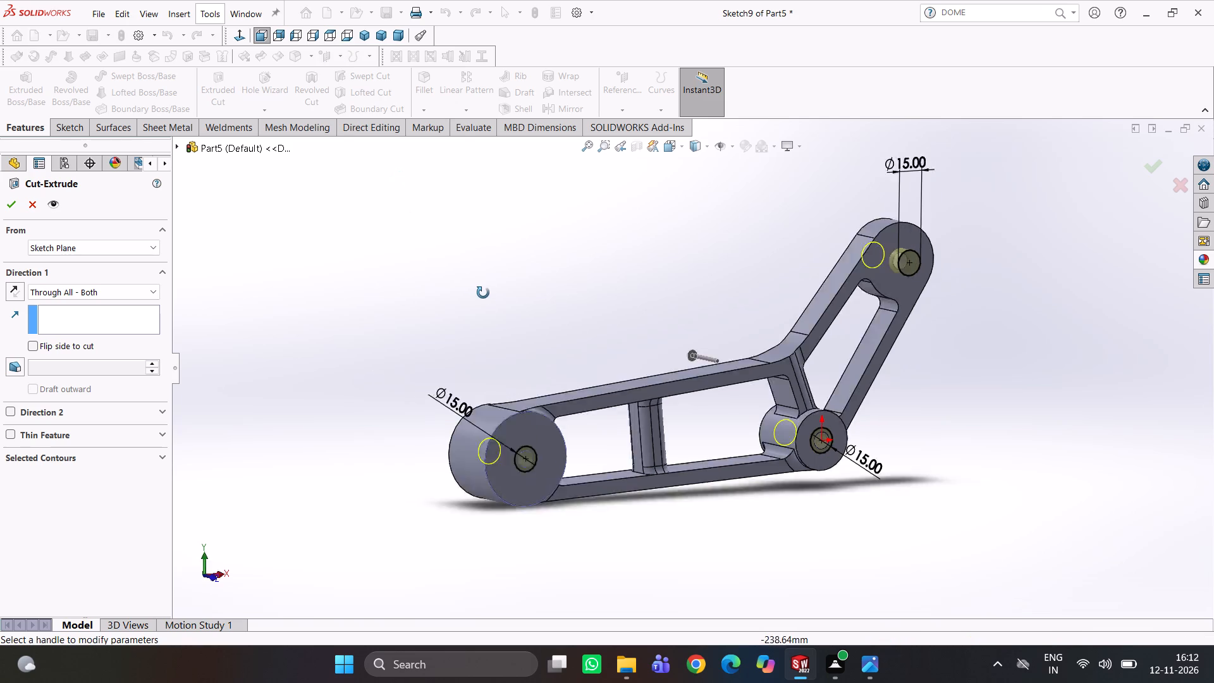
middle_click_drag(483, 293, 496, 302)
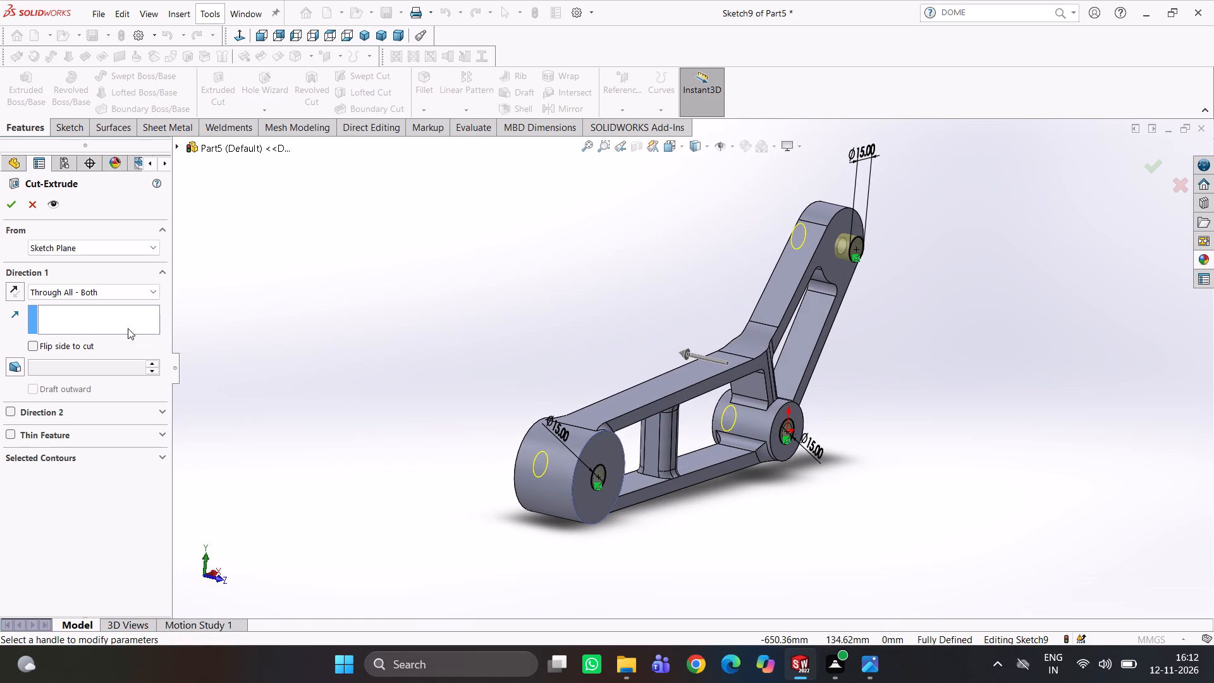
left_click(125, 285)
left_click(106, 308)
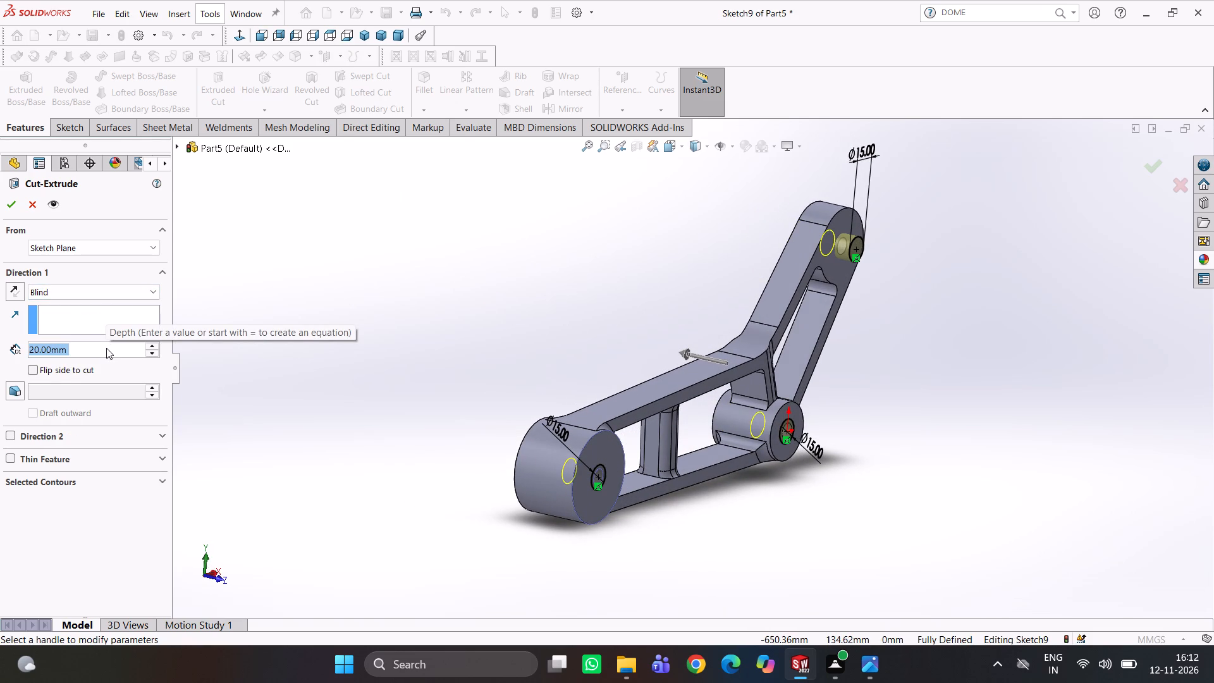
key("5")
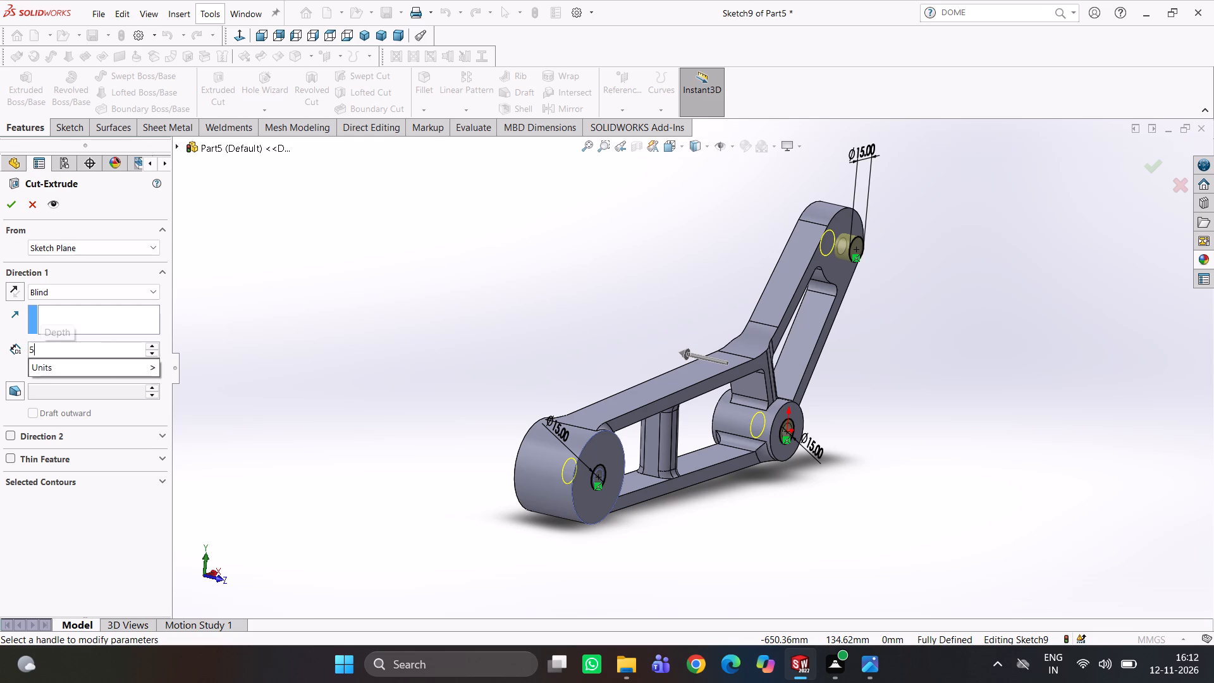
key("Return")
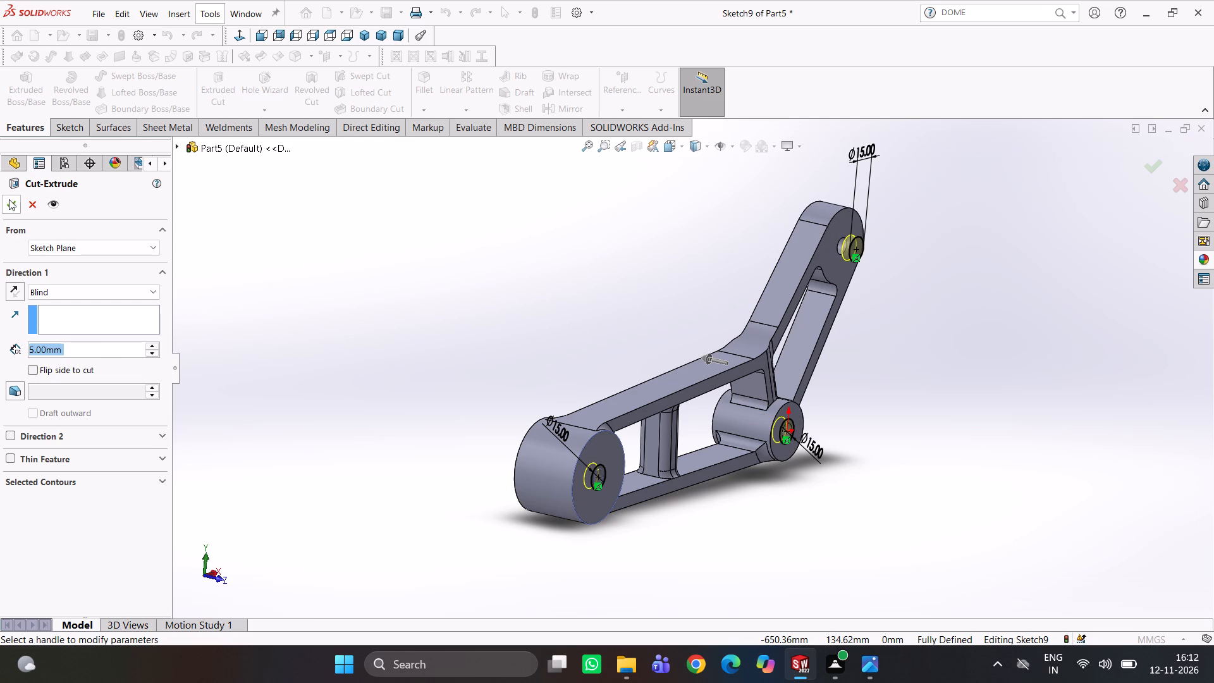
left_click(9, 199)
left_click(301, 235)
On the front face of the arm's upper end, sketch a 15 mm diameter circle concentric with its hole.
middle_click_drag(345, 263, 340, 275)
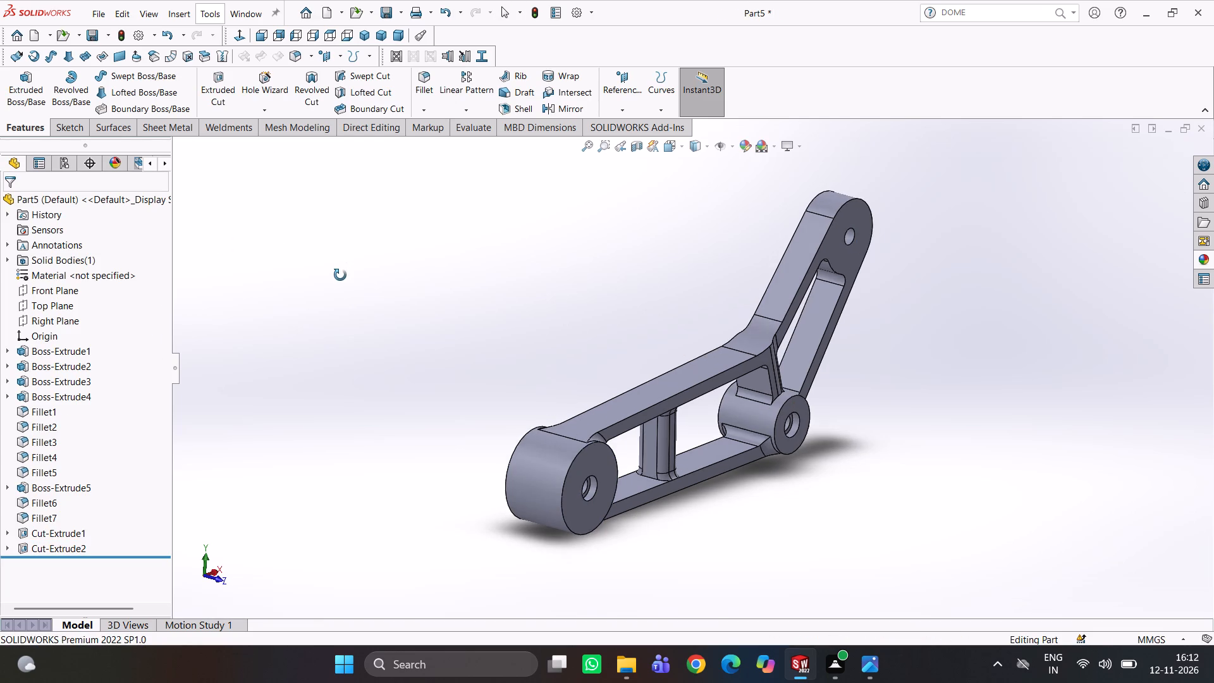
middle_click_drag(340, 275, 311, 261)
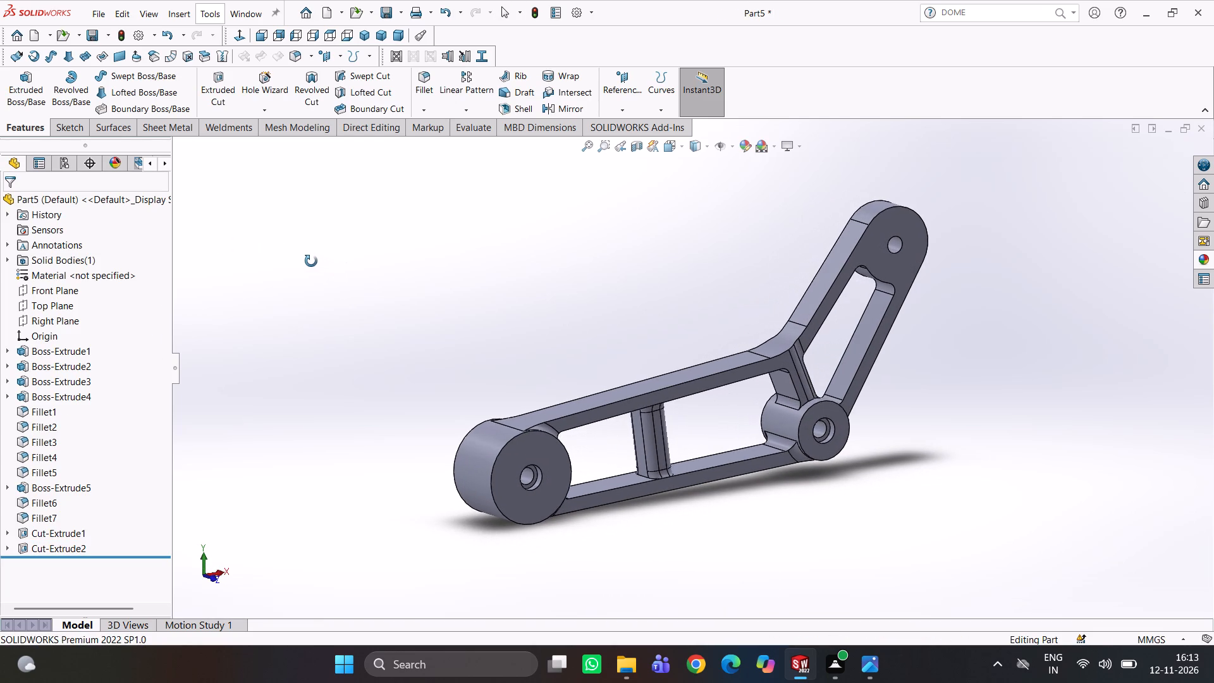
middle_click_drag(311, 261, 325, 240)
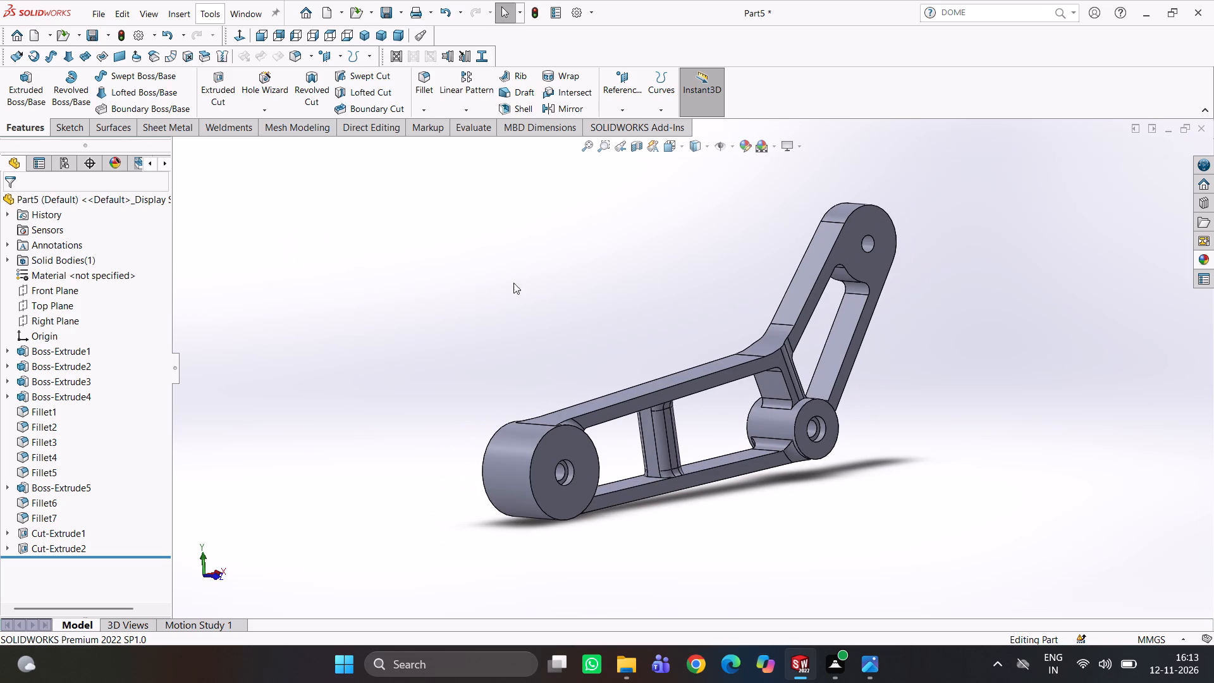
left_click(864, 264)
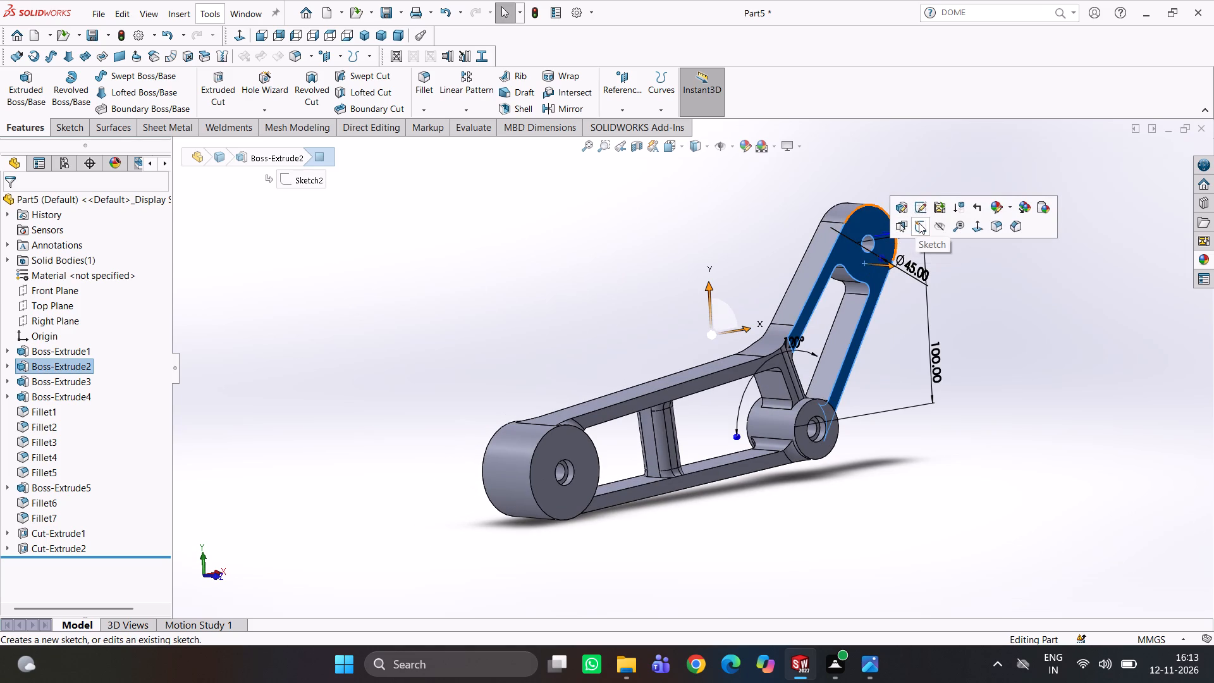
left_click(988, 289)
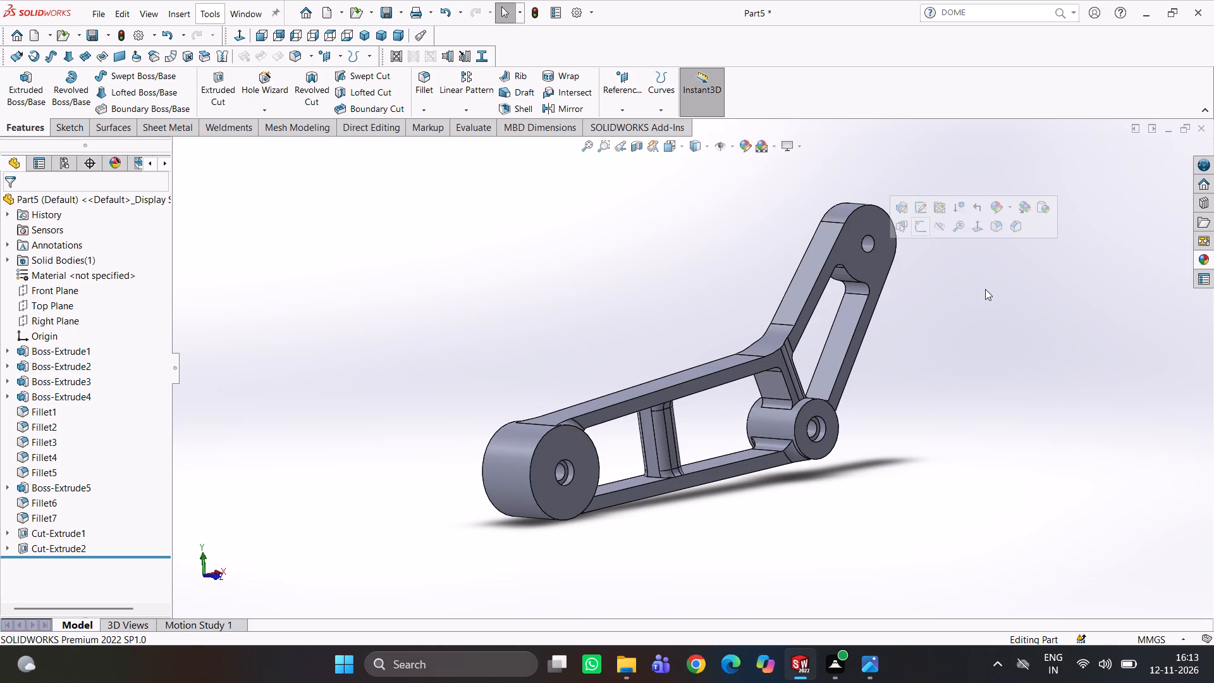
left_click(873, 264)
left_click(926, 228)
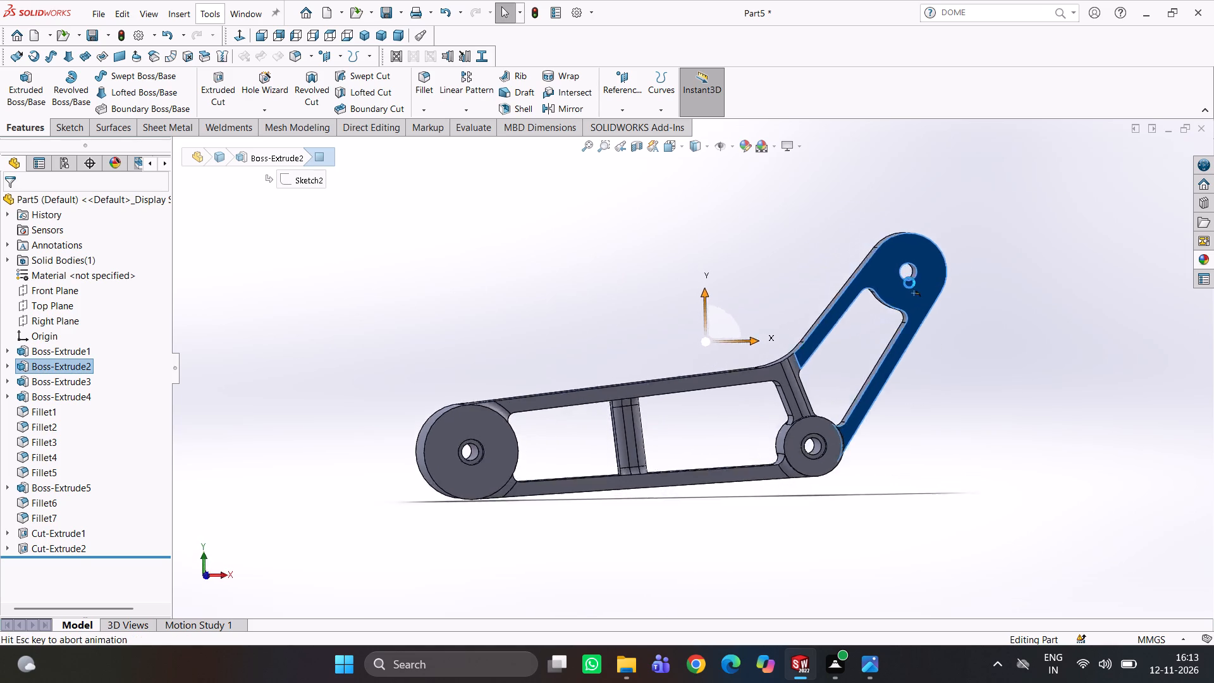
right_click_drag(978, 265, 1075, 247)
left_click(909, 276)
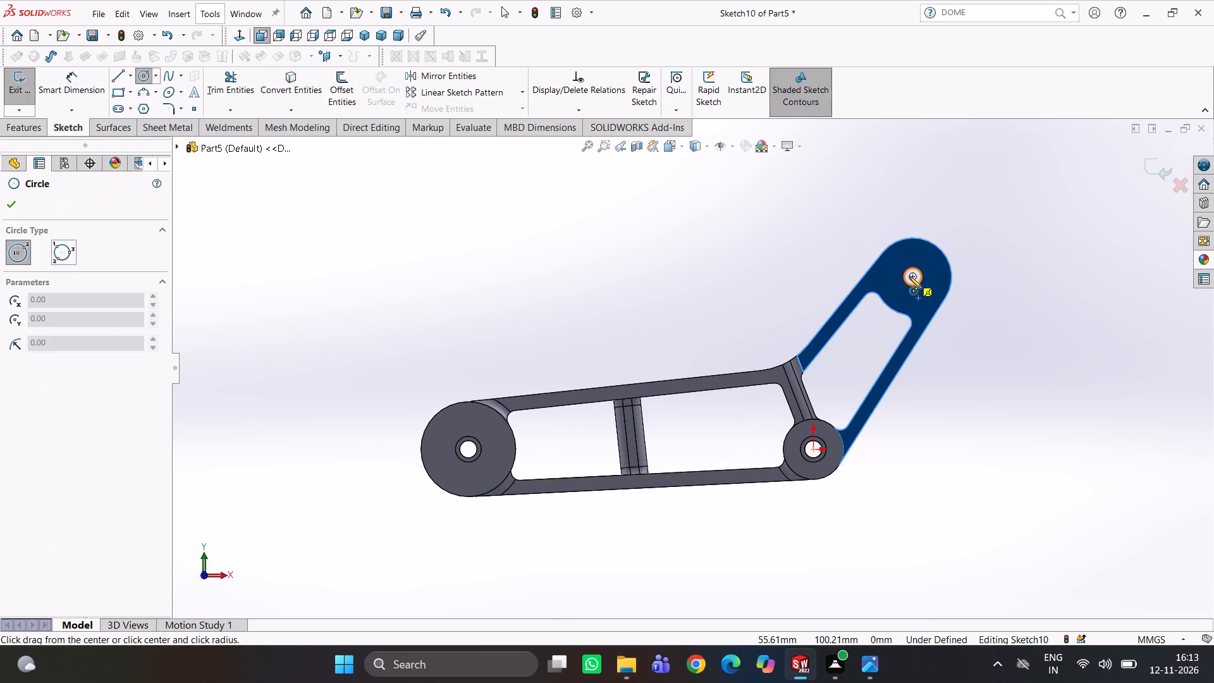
left_click(928, 290)
right_click_drag(1022, 279, 1010, 187)
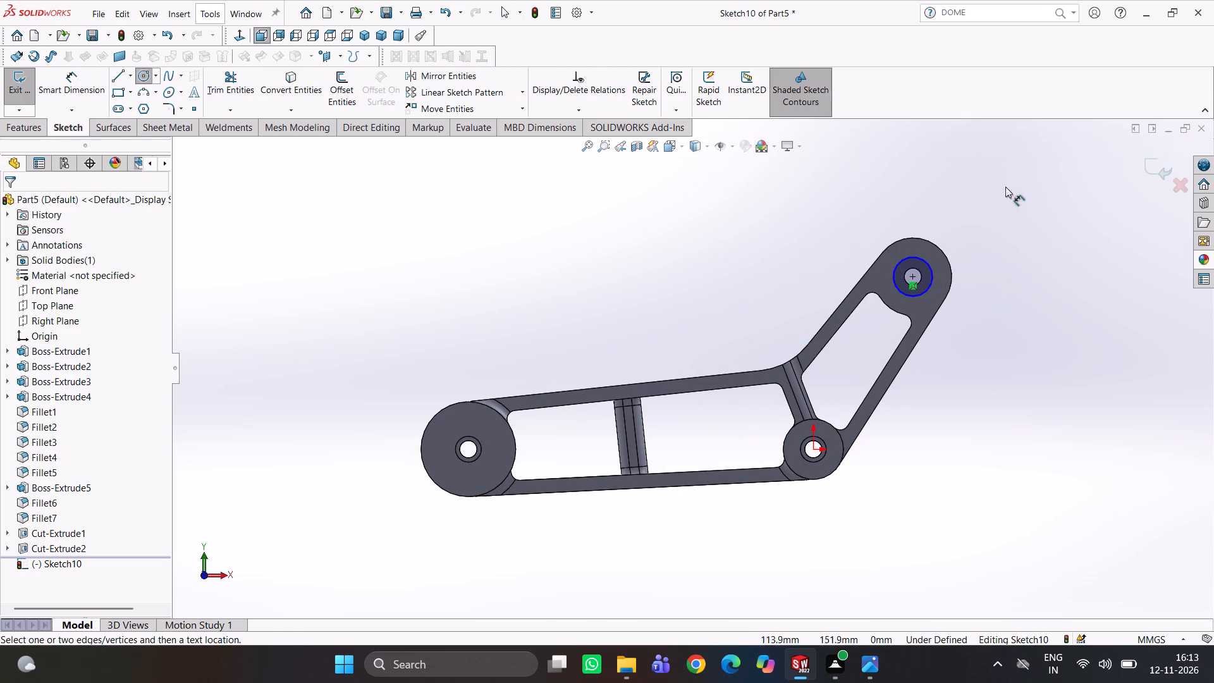
left_click(928, 267)
left_click(979, 221)
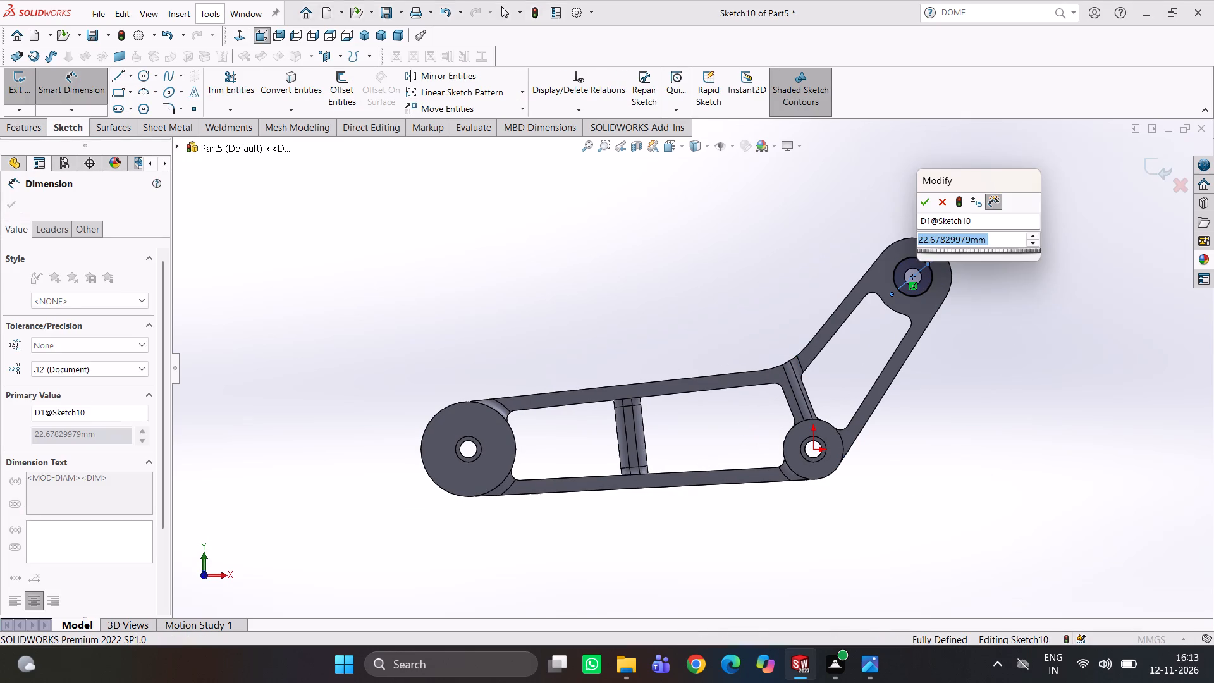
type("15")
key("Return")
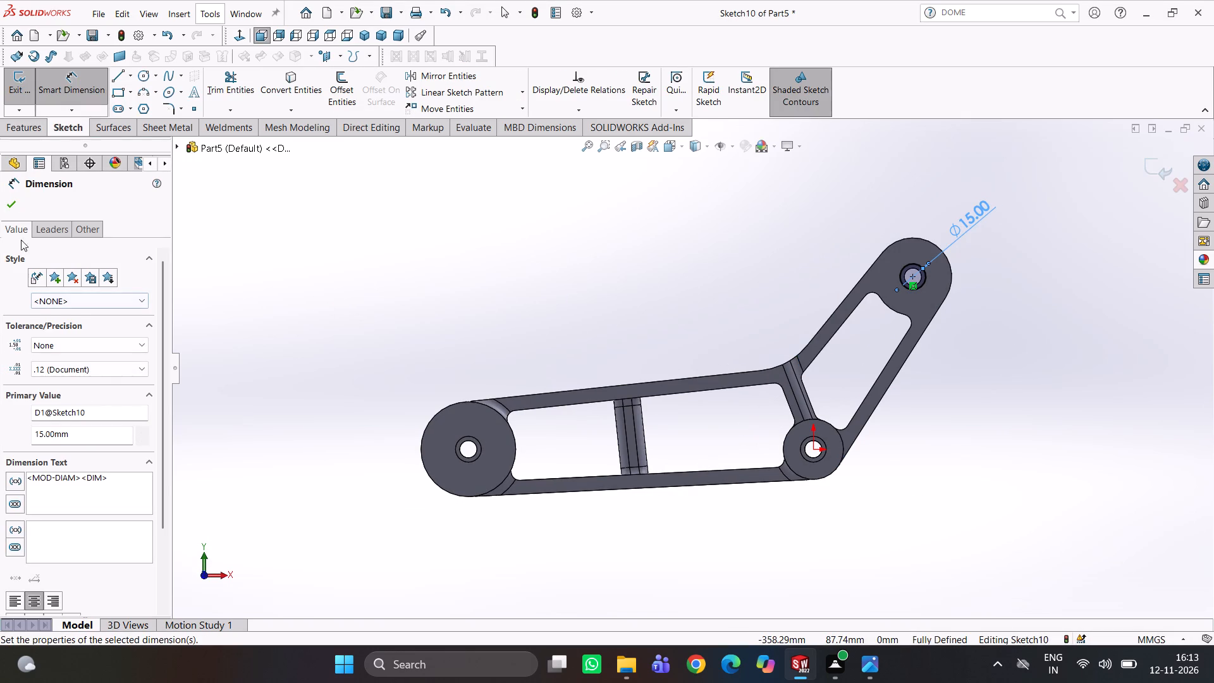
left_click(6, 202)
Cut-extrude the upper-end circle with a Blind depth of 5 mm.
left_click(35, 132)
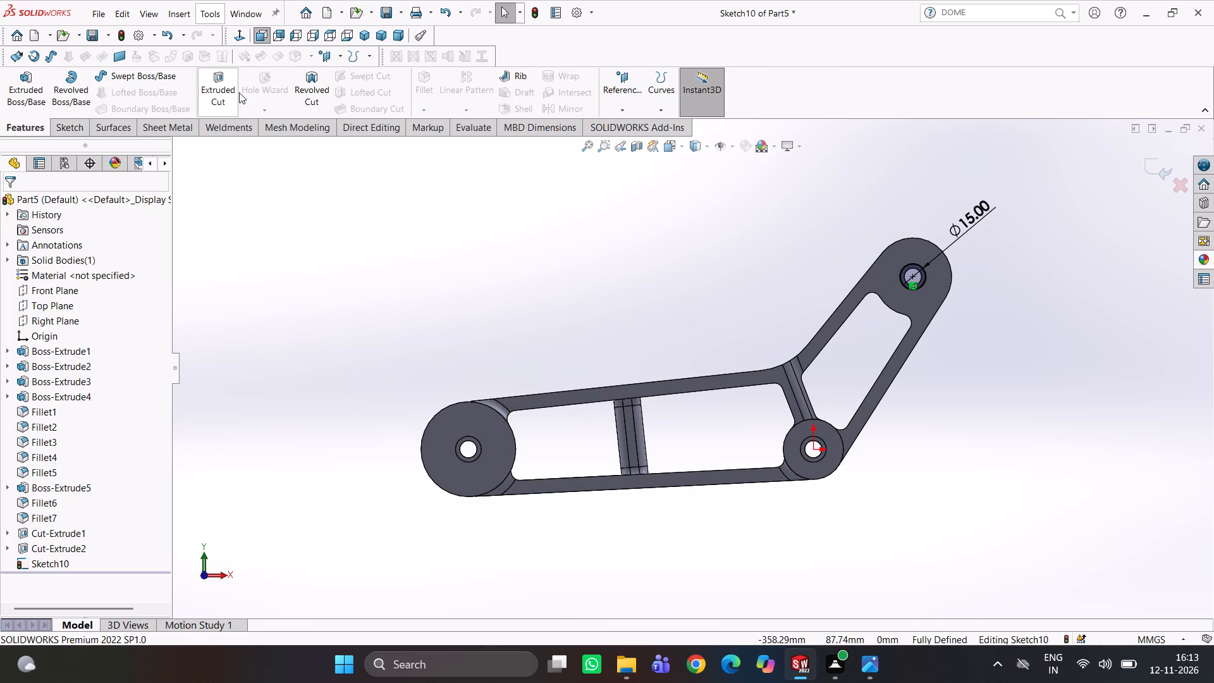
left_click(224, 87)
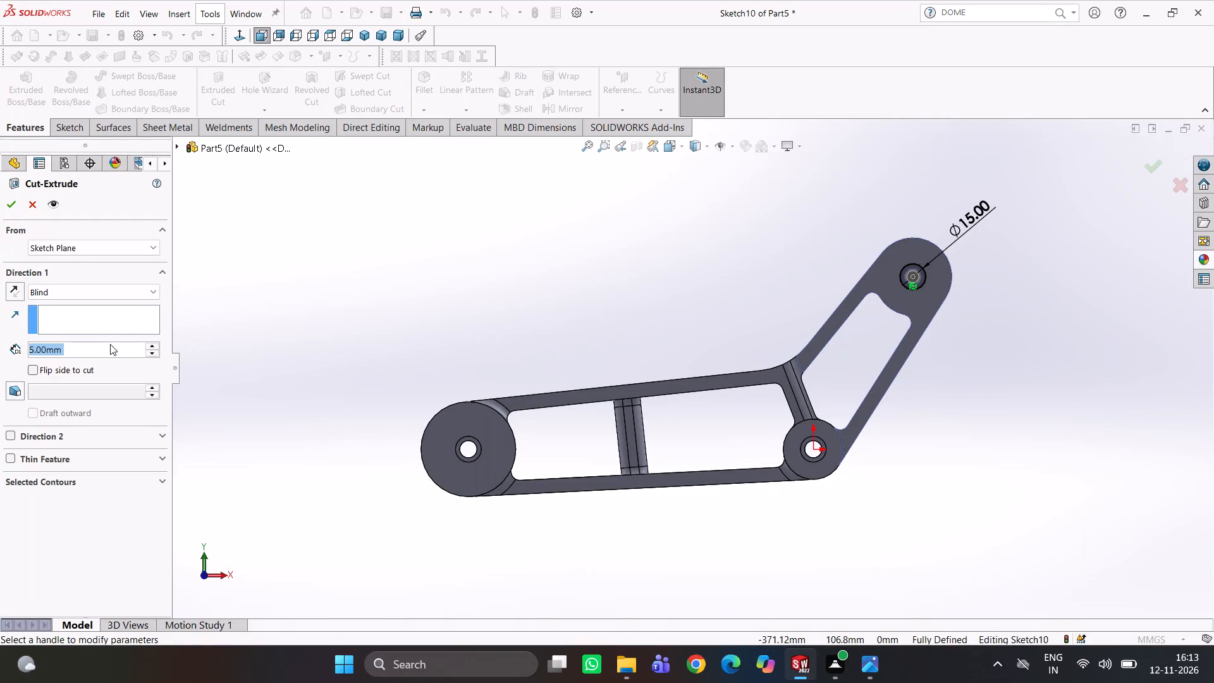
left_click(13, 200)
middle_click_drag(451, 229, 451, 230)
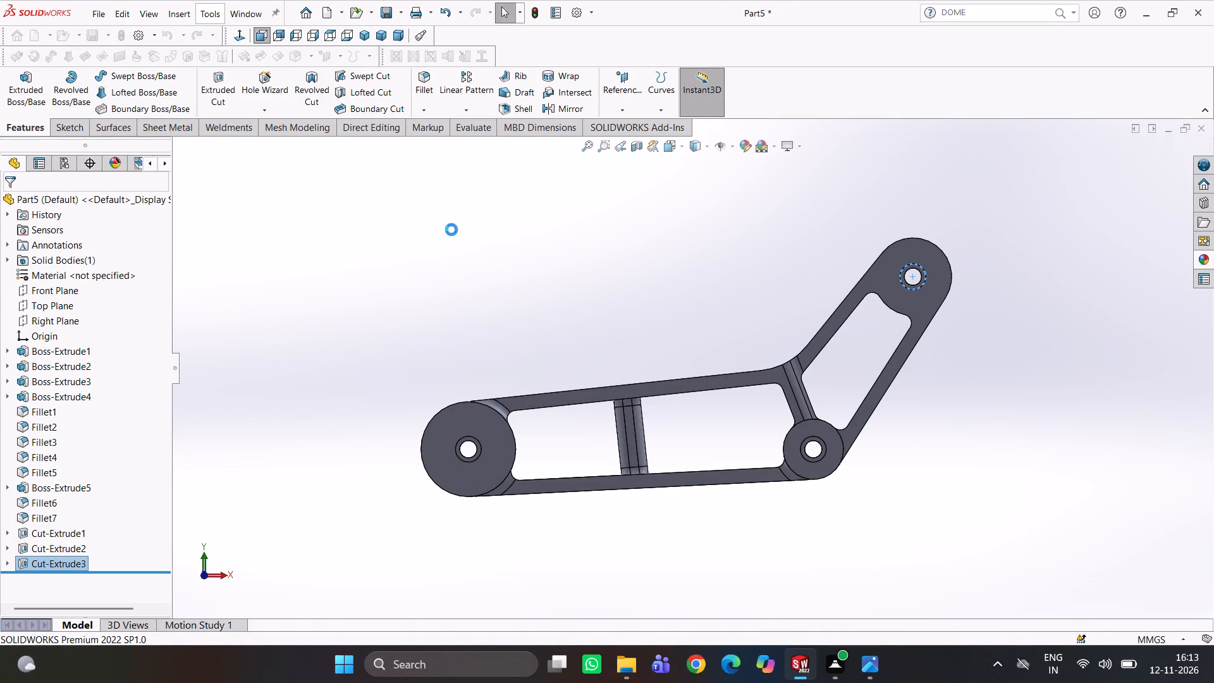
middle_click_drag(451, 230, 503, 264)
left_click(497, 266)
Mirror the two 5 mm deep counterbore cuts, Cut-Extrude2 and Cut-Extrude3, about the Front Plane.
middle_click_drag(610, 300, 692, 333)
middle_click_drag(334, 285, 314, 280)
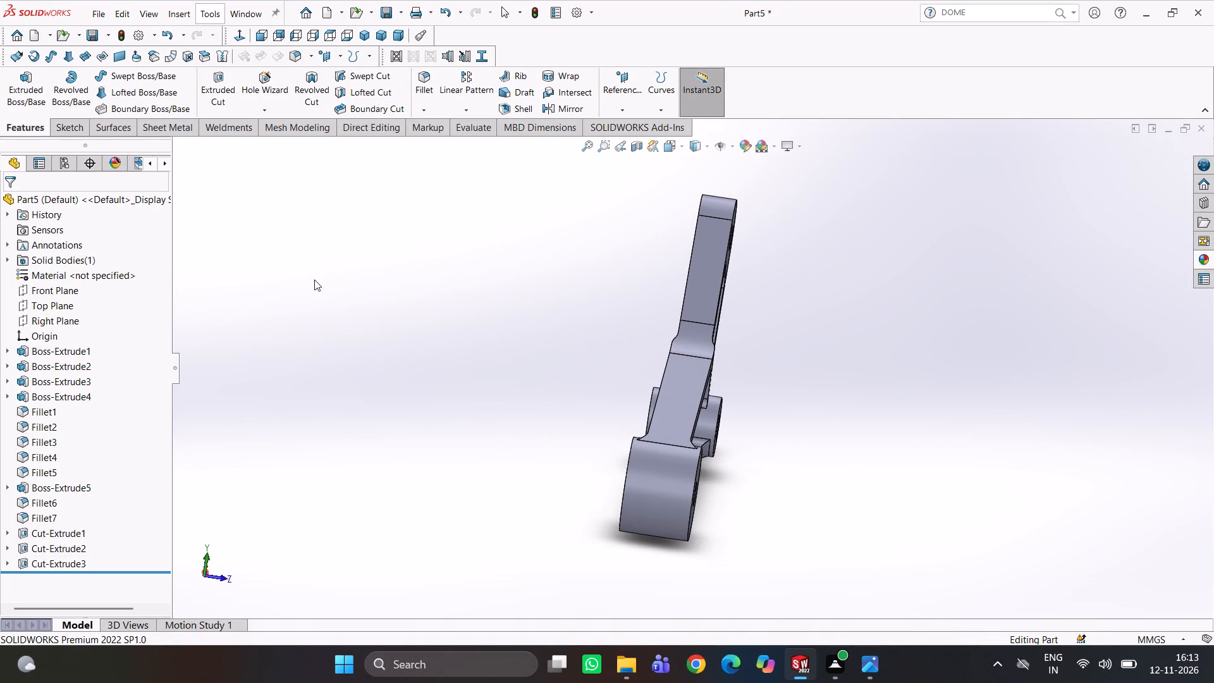
left_click(58, 295)
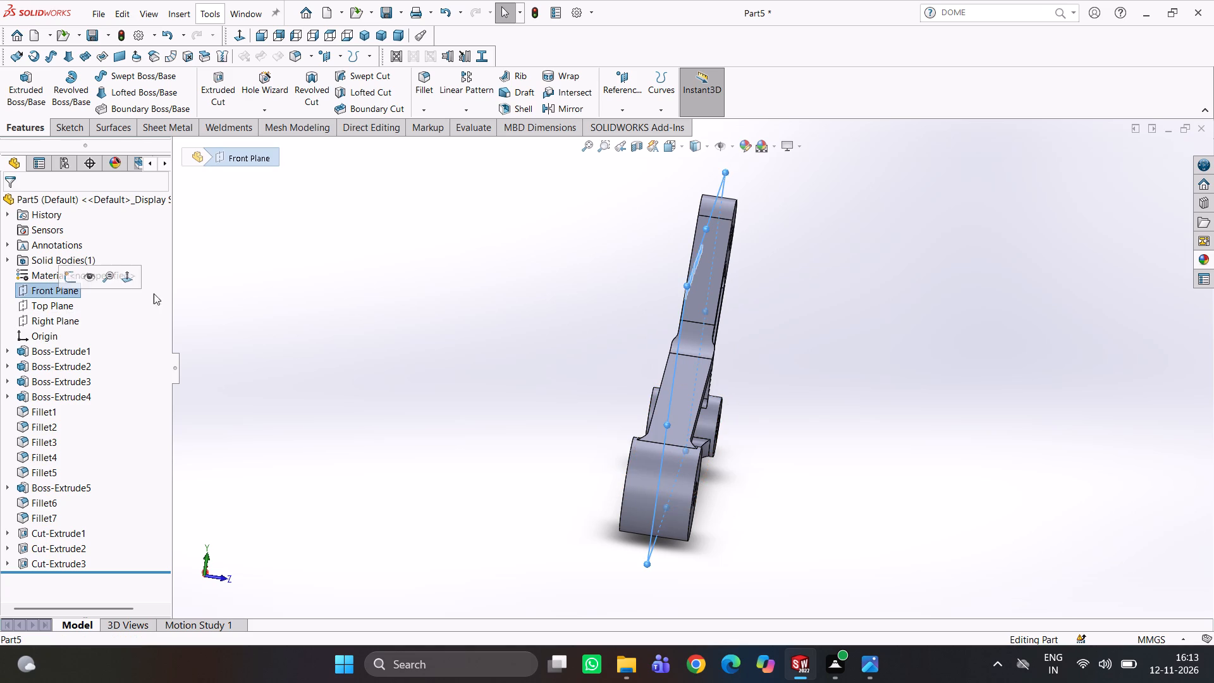
left_click(573, 109)
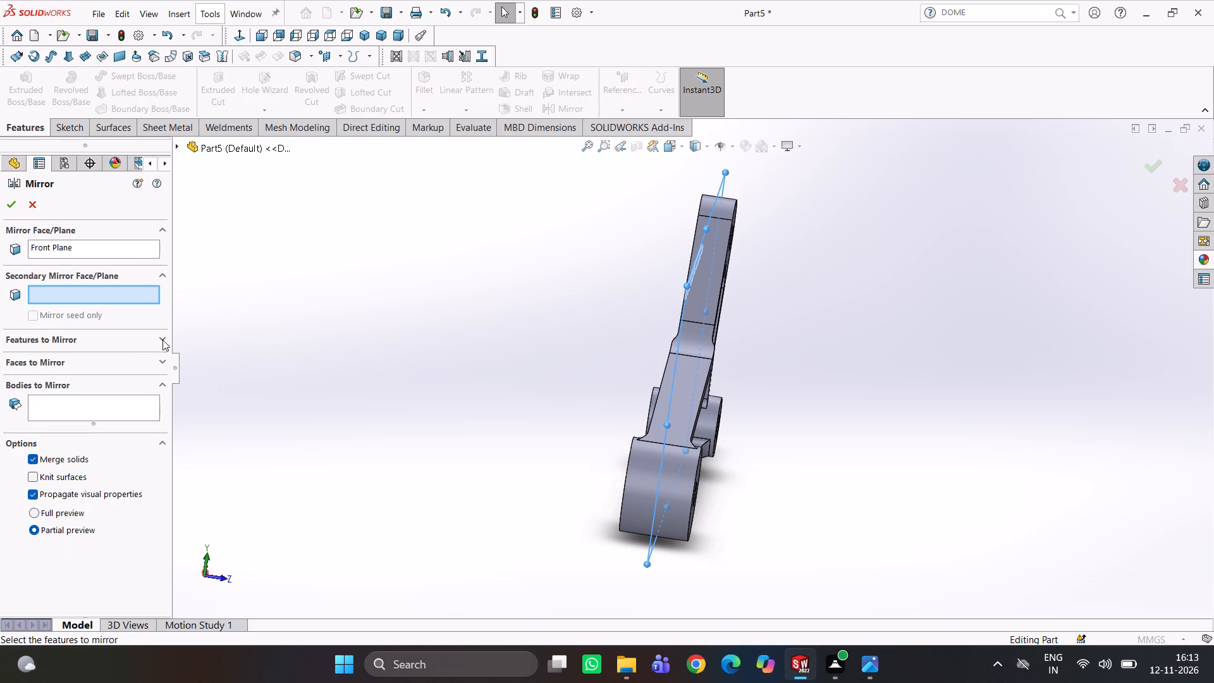
left_click(175, 145)
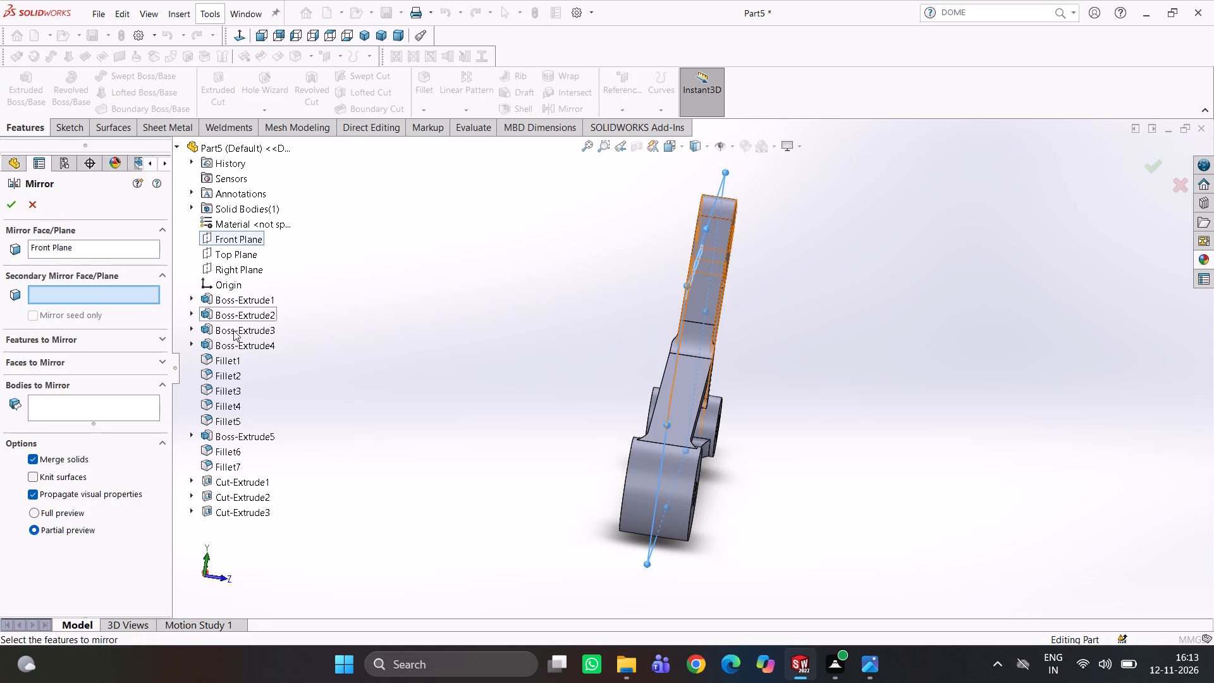
left_click(210, 493)
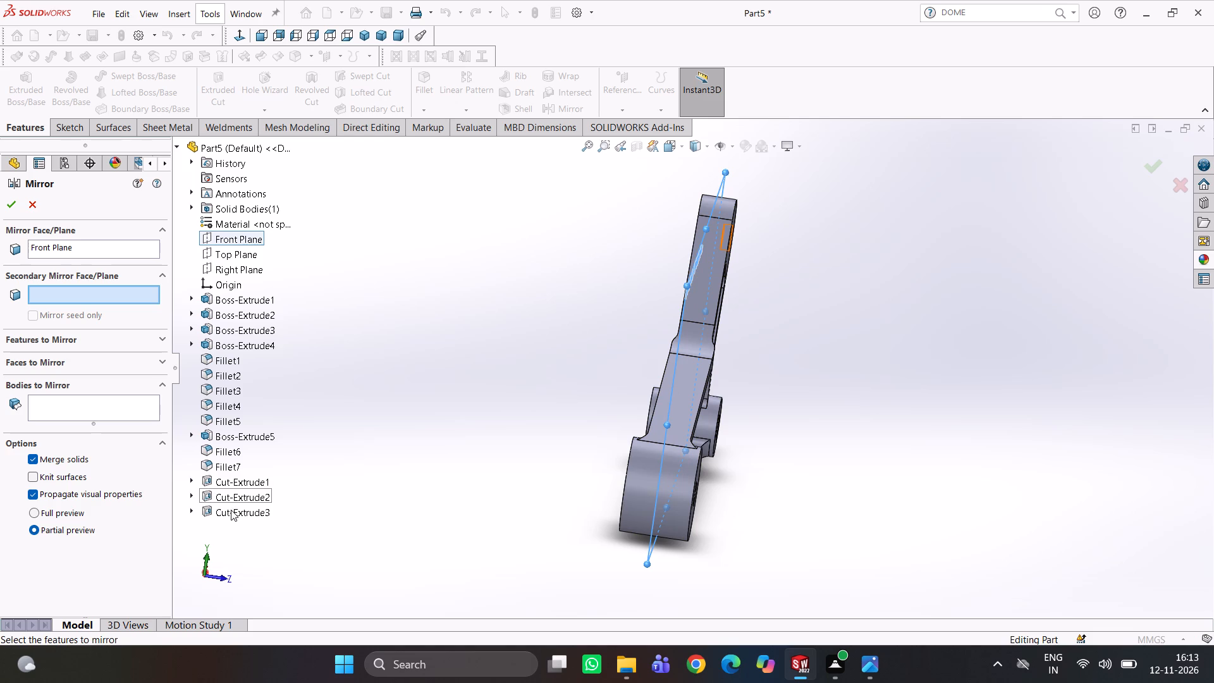
left_click(118, 403)
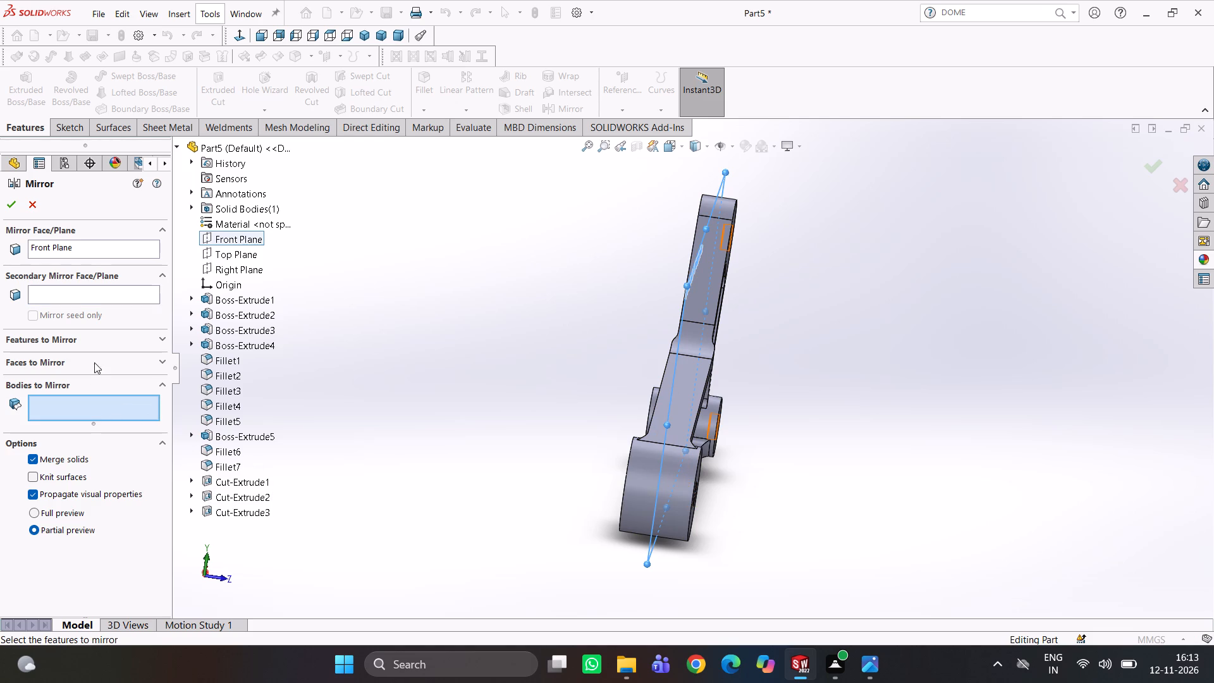
left_click(106, 341)
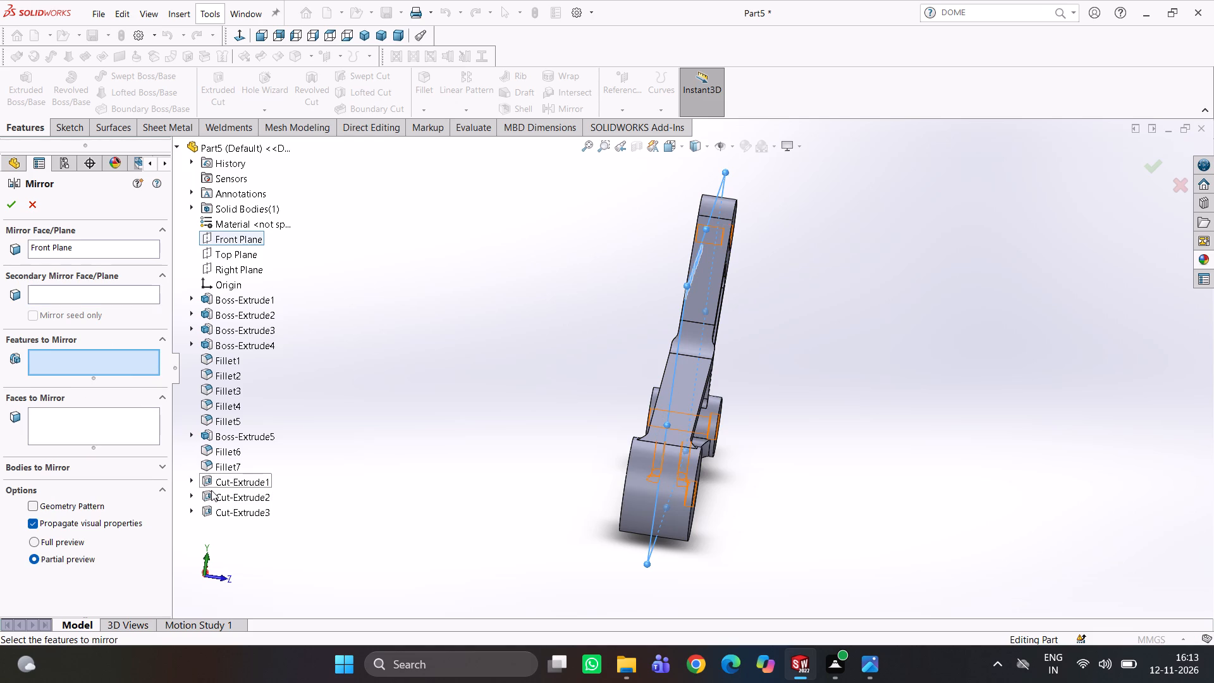
left_click(211, 490)
left_click(216, 510)
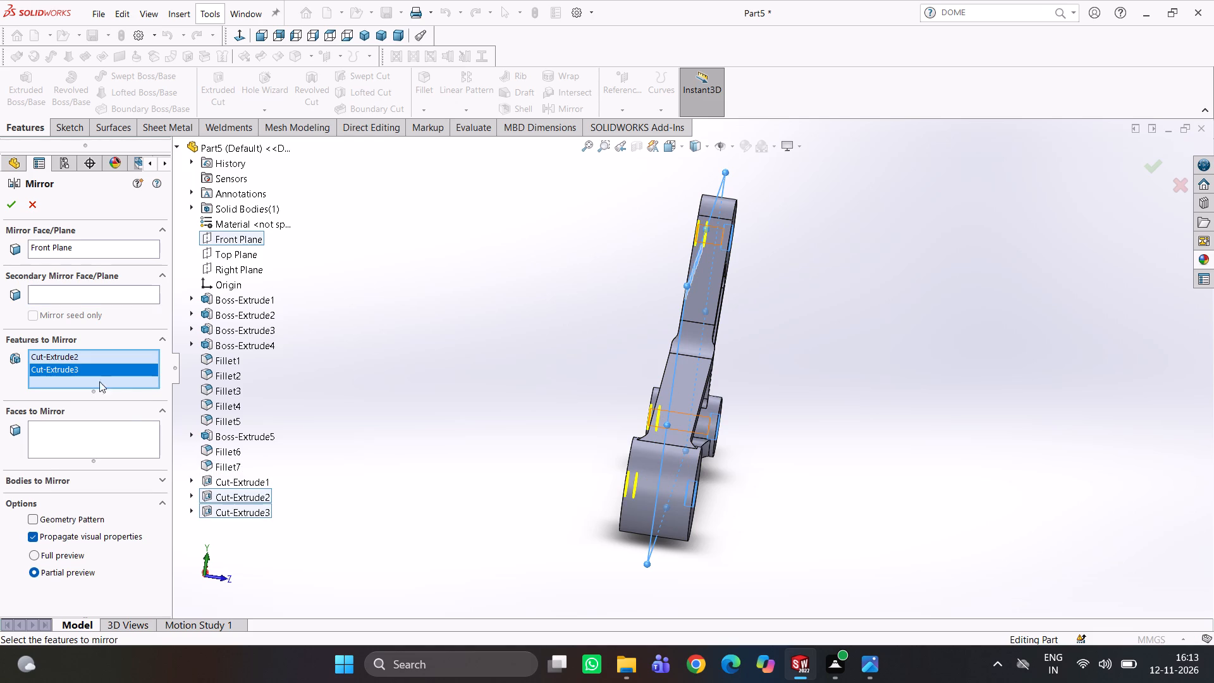
left_click(15, 204)
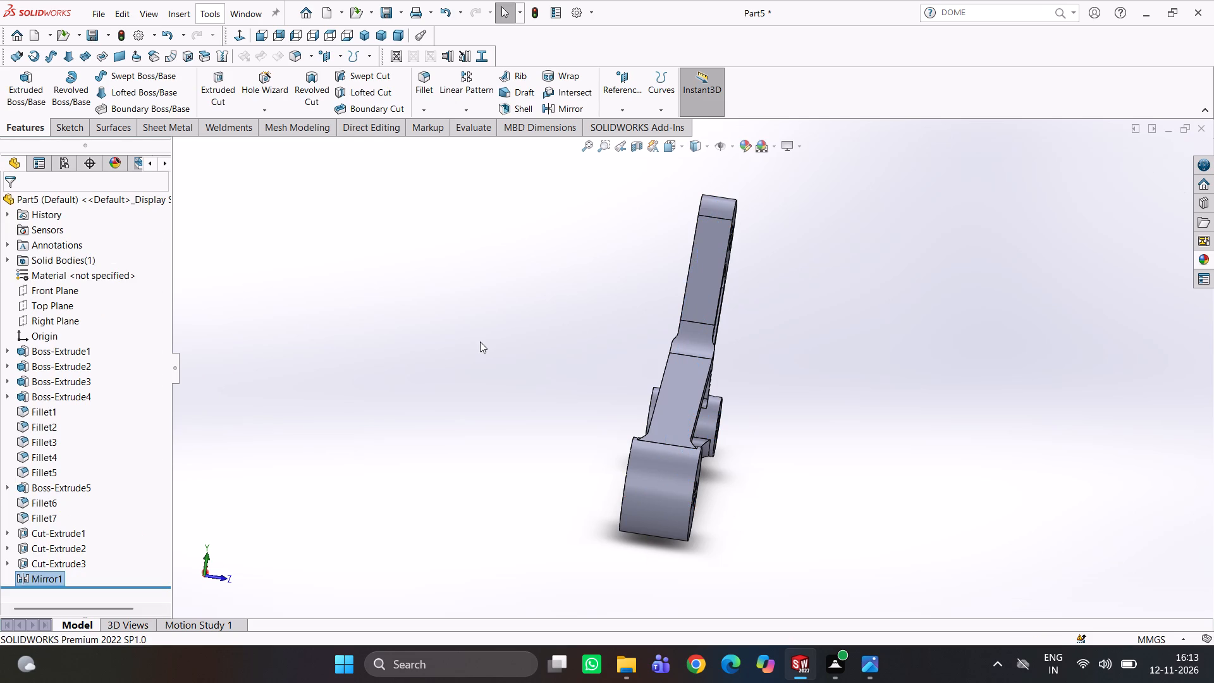
Examine the arm from several sides, checking the counterbores on the bosses and the upper end.
middle_click_drag(527, 323, 368, 325)
scroll(432, 334, "up", 3)
middle_click_drag(518, 350, 570, 314)
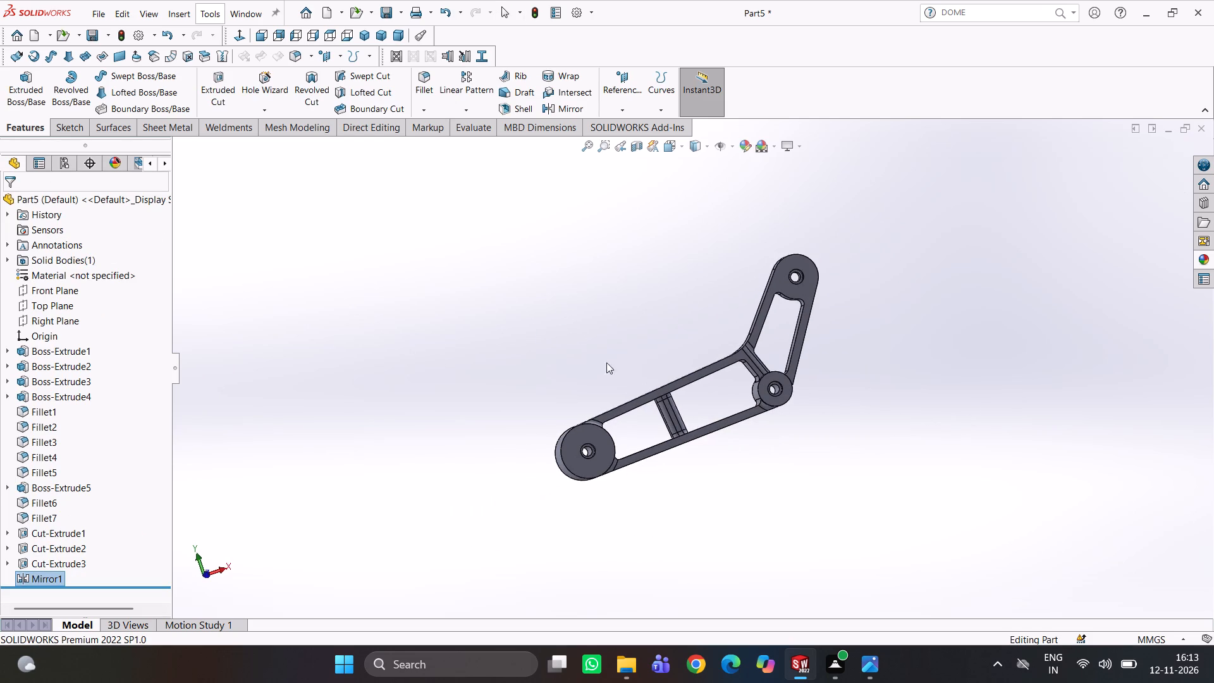
scroll(794, 479, "down", 1)
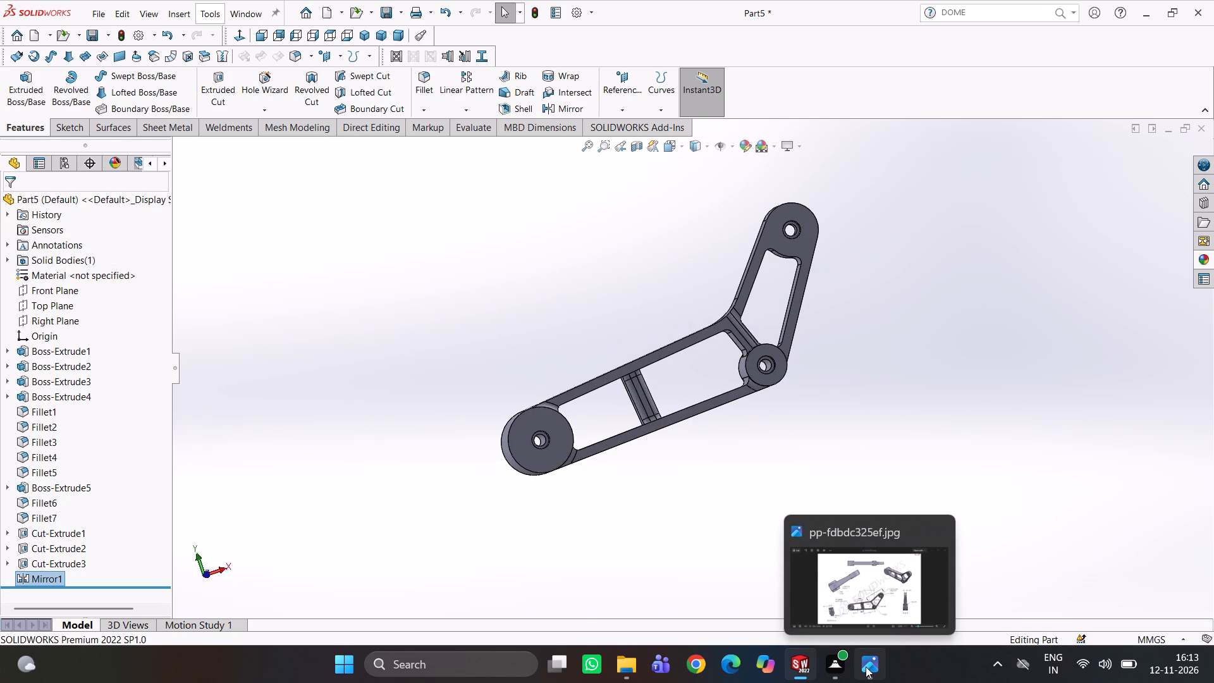
middle_click(915, 347)
left_click(924, 369)
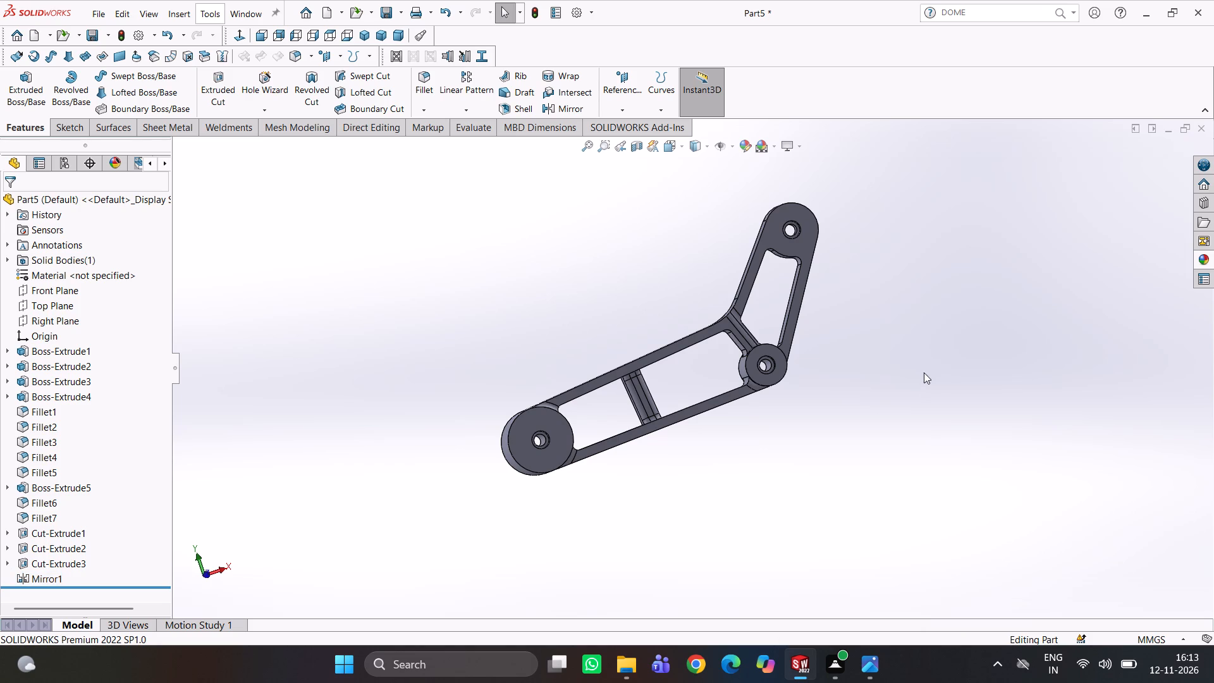
middle_click_drag(920, 378, 1041, 285)
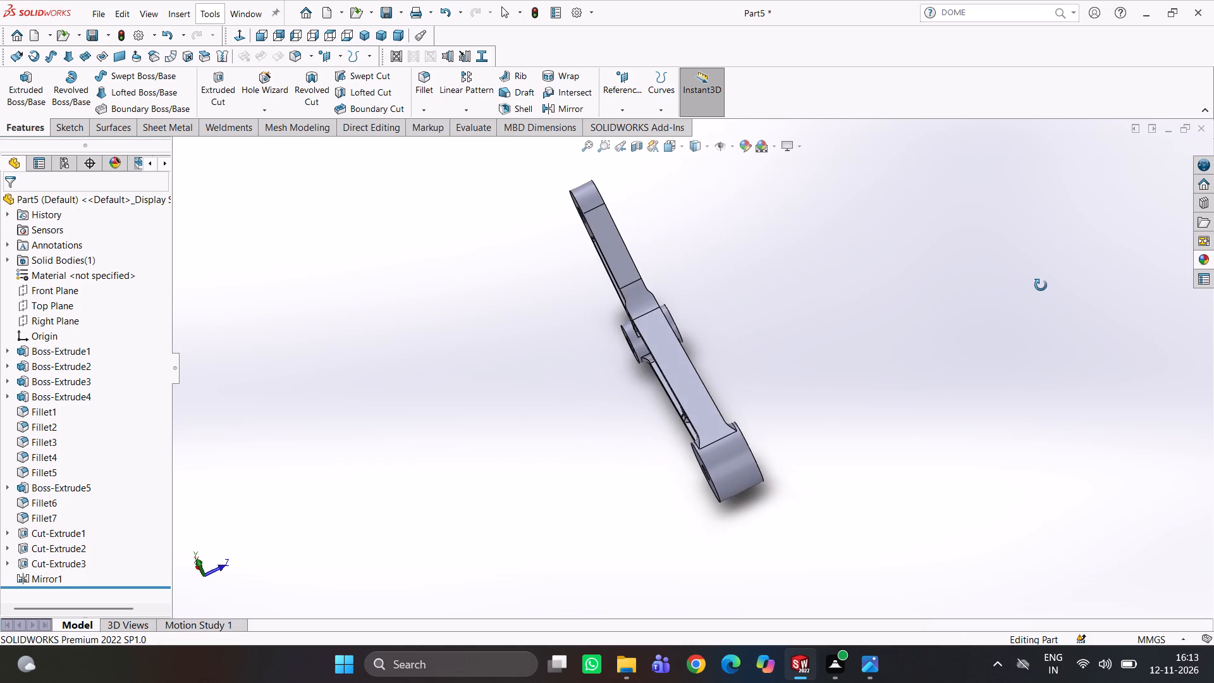
middle_click_drag(1041, 285, 1045, 321)
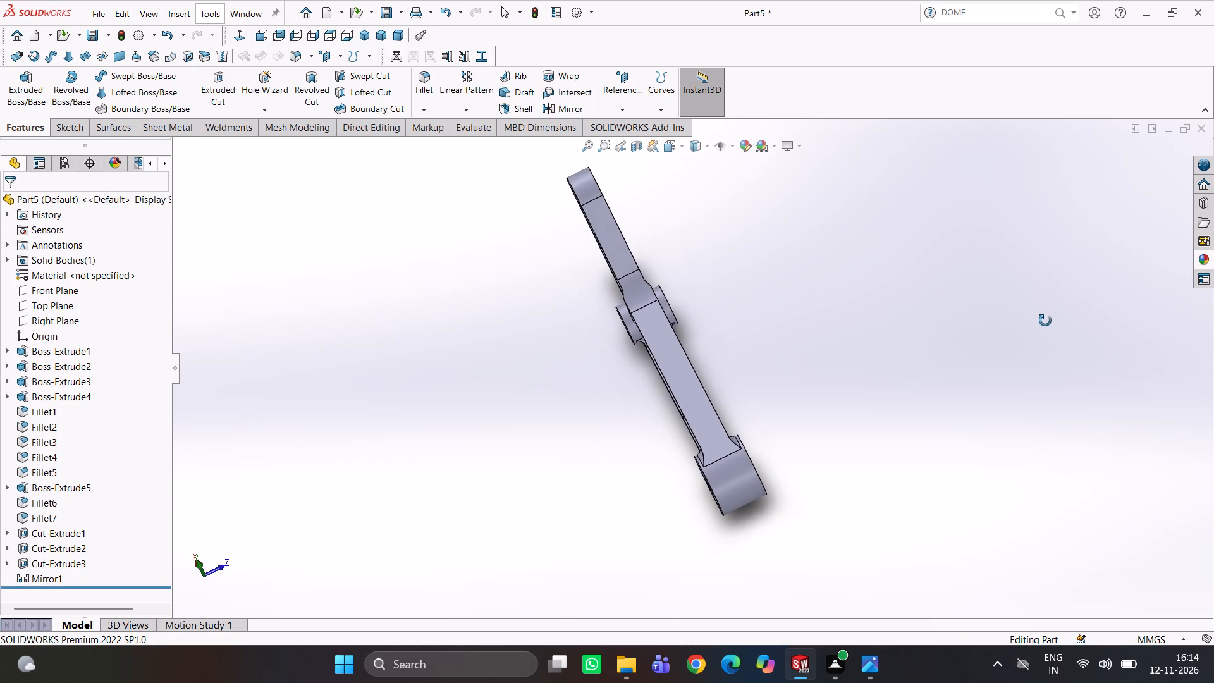
middle_click_drag(1045, 321, 1026, 280)
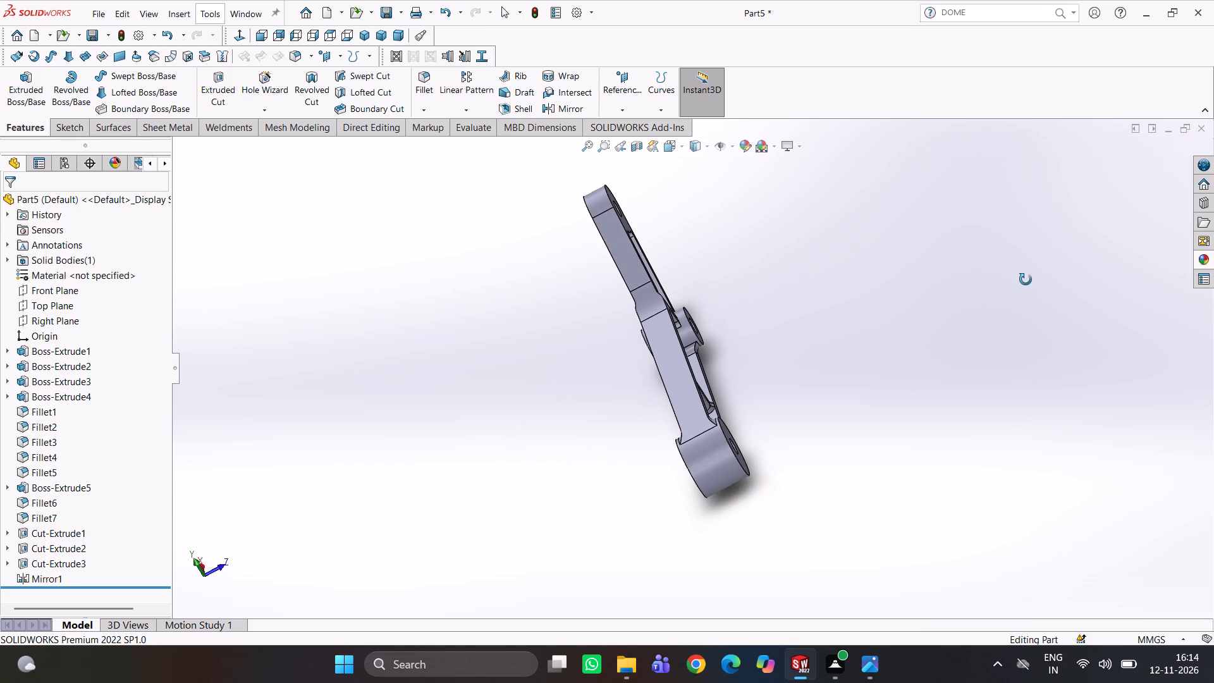
middle_click_drag(1026, 280, 1026, 275)
scroll(496, 232, "down", 3)
middle_click_drag(845, 345, 764, 364)
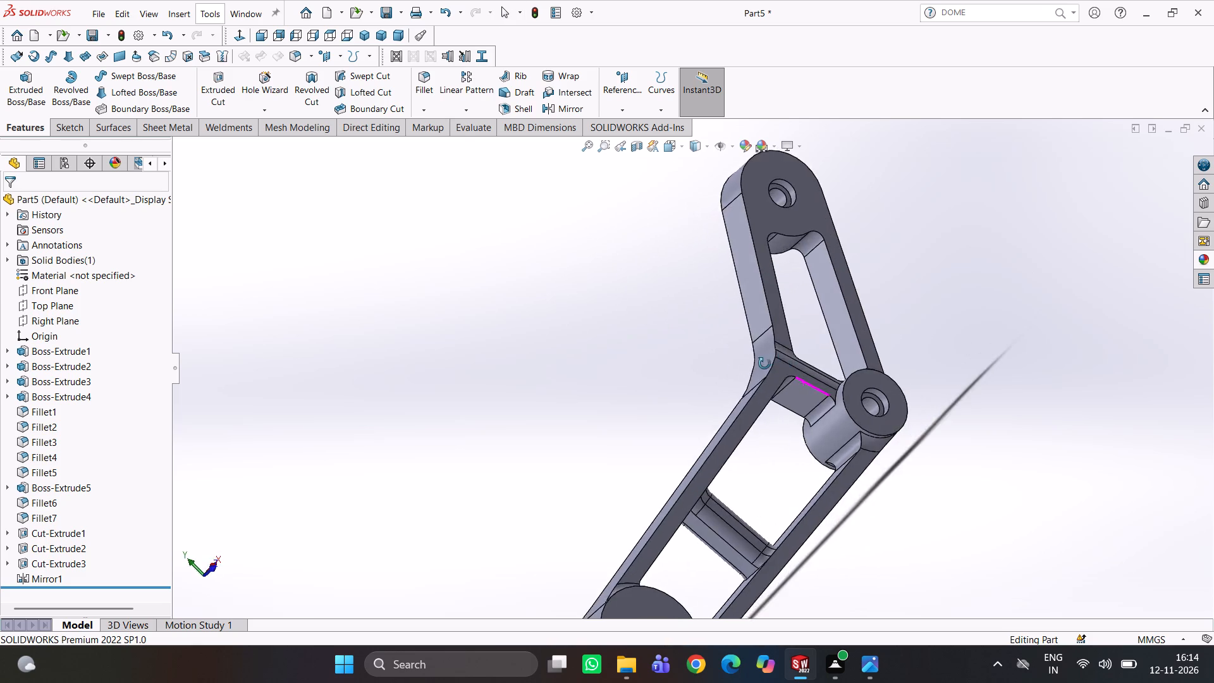
Fillet the two curved edges where the upper arm section meets the middle boss, using a 5 mm symmetric radius.
middle_click_drag(764, 364, 626, 276)
scroll(801, 378, "down", 4)
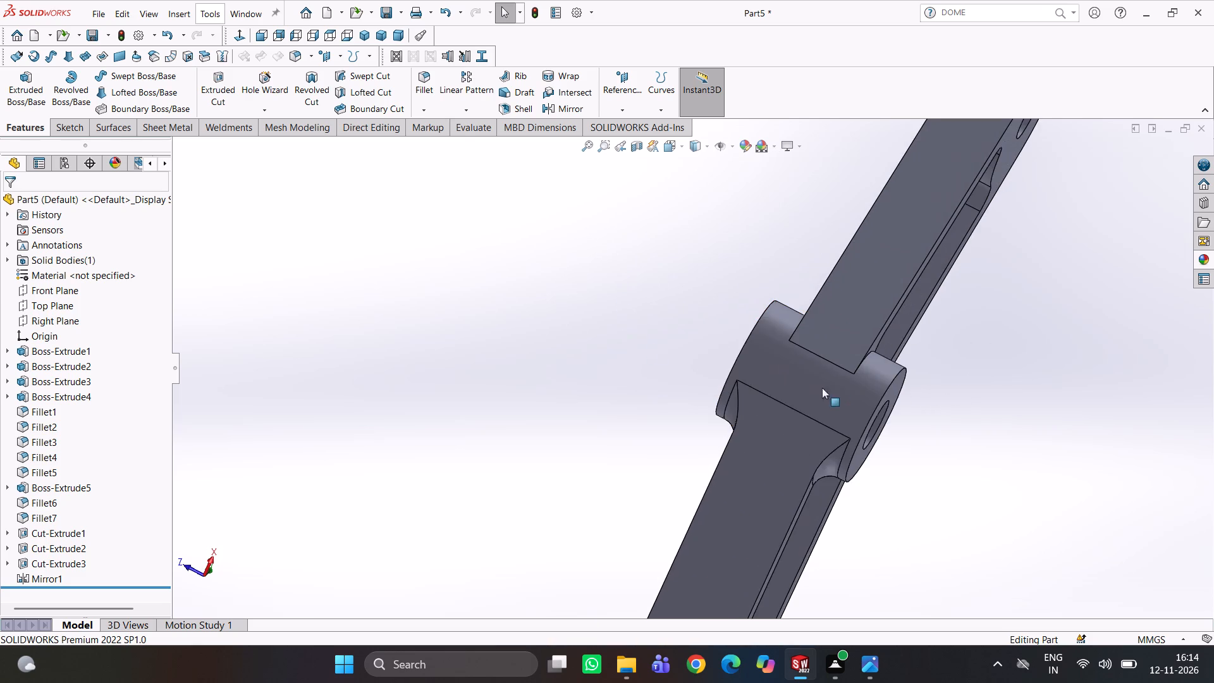
scroll(727, 402, "up", 3)
middle_click_drag(787, 393, 769, 347)
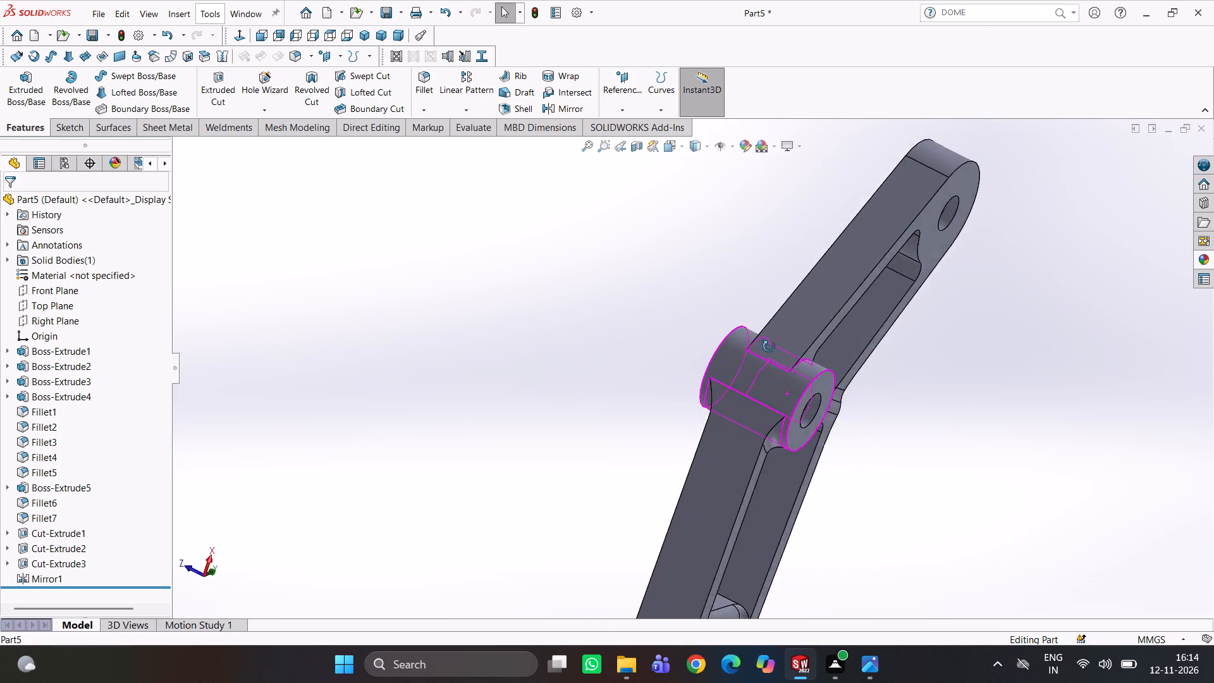
middle_click_drag(769, 347, 718, 339)
middle_click(832, 394)
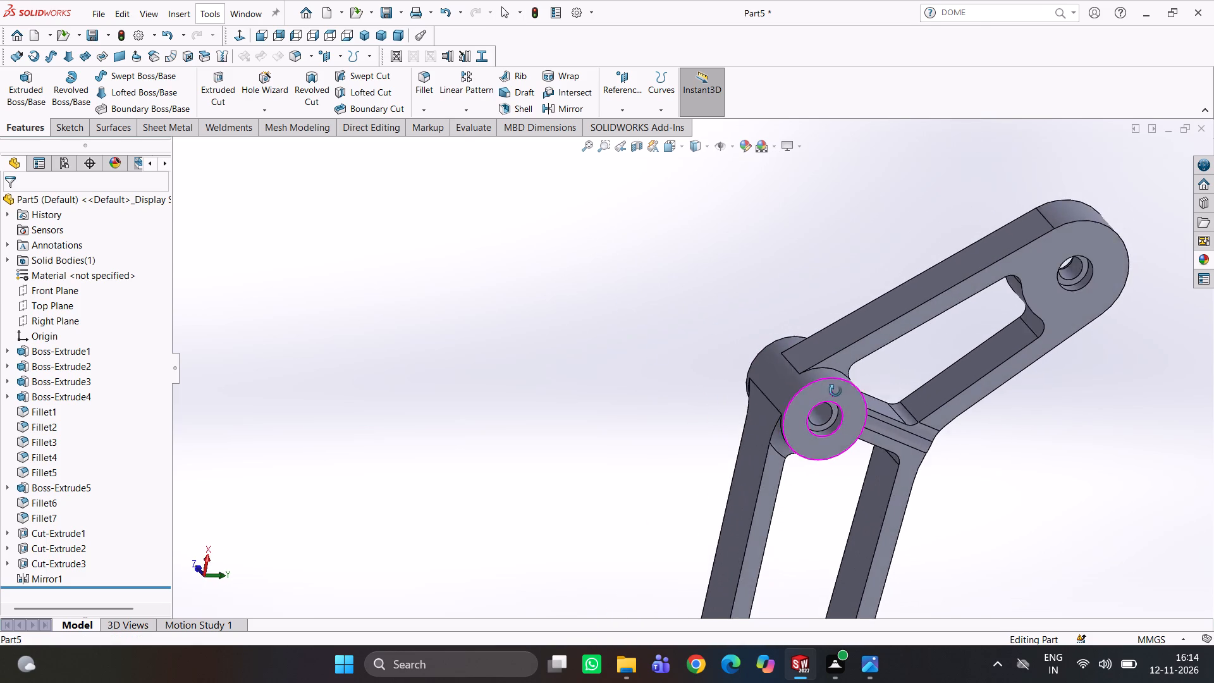
left_click(420, 83)
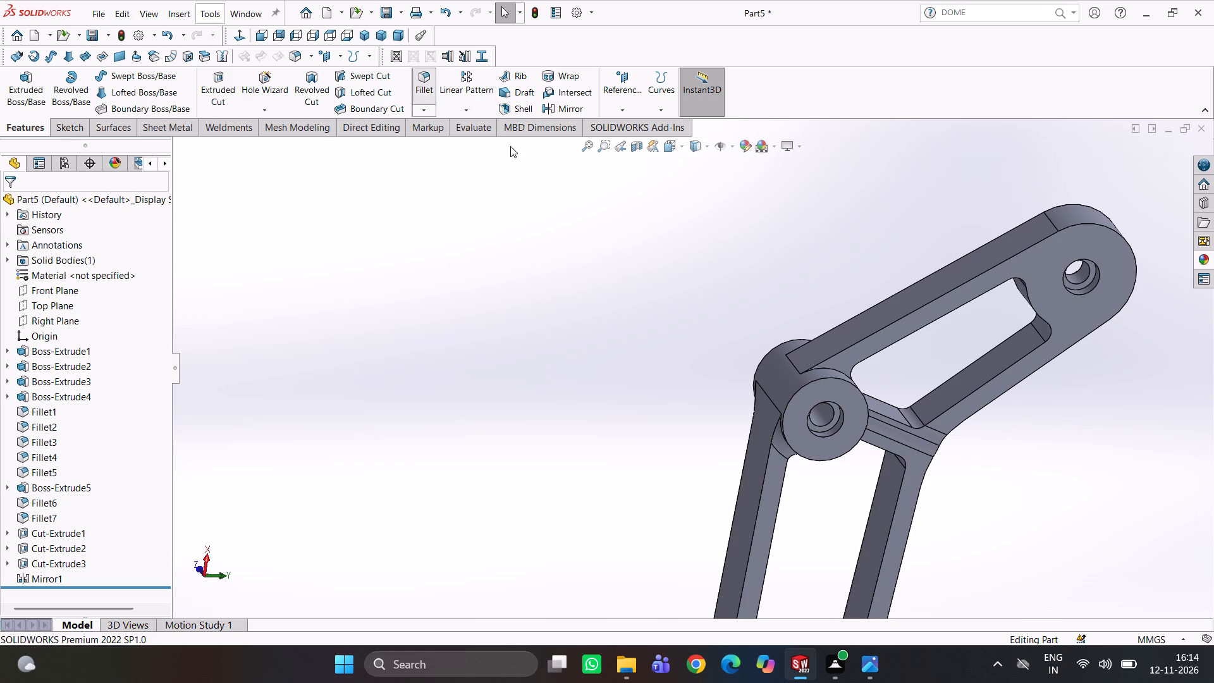
scroll(791, 350, "down", 1)
scroll(852, 376, "down", 3)
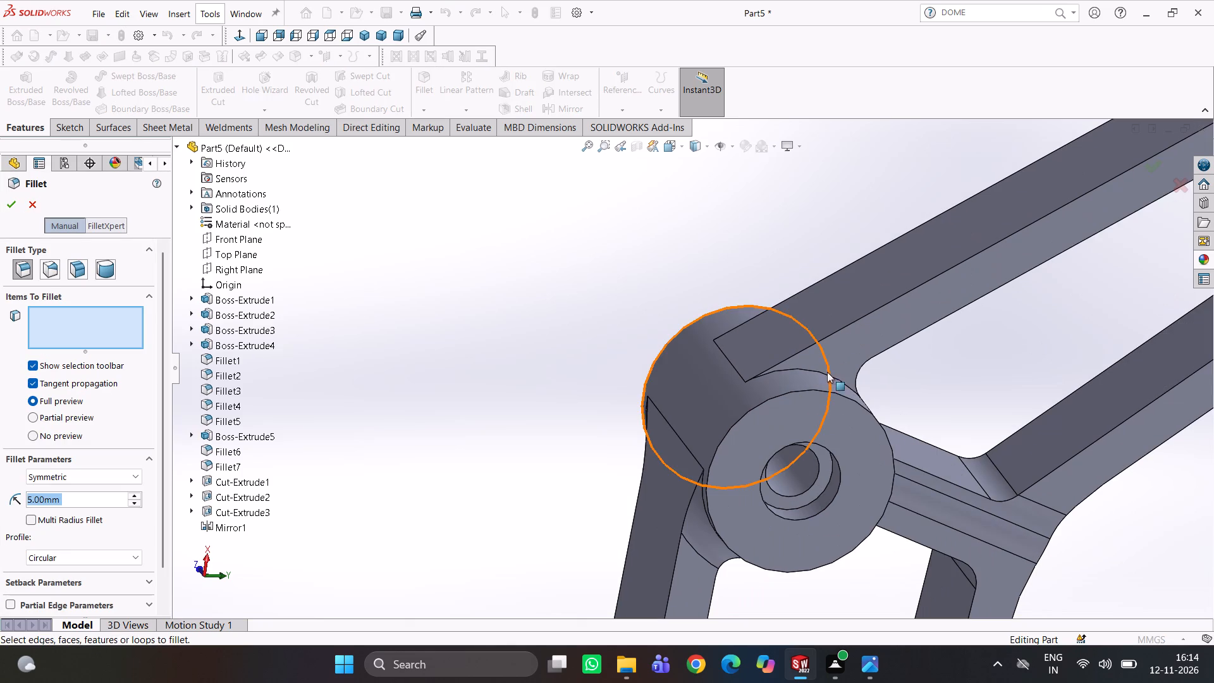
left_click(826, 374)
middle_click_drag(828, 374, 962, 579)
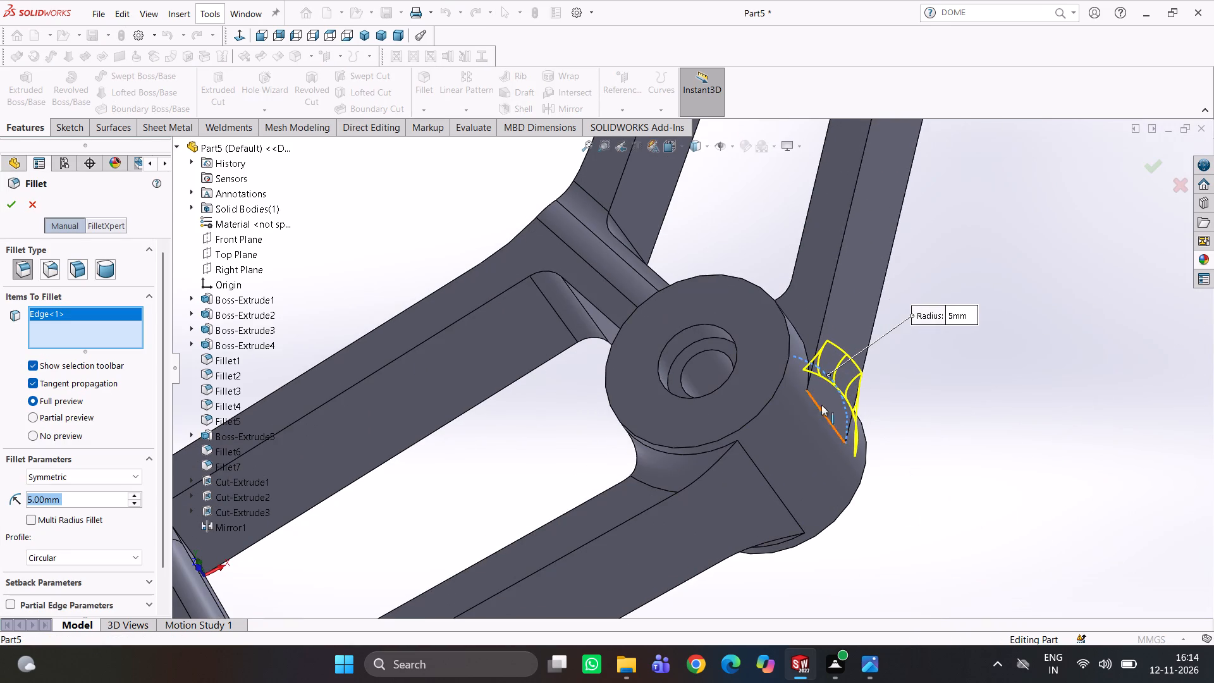
left_click(805, 348)
scroll(852, 355, "up", 2)
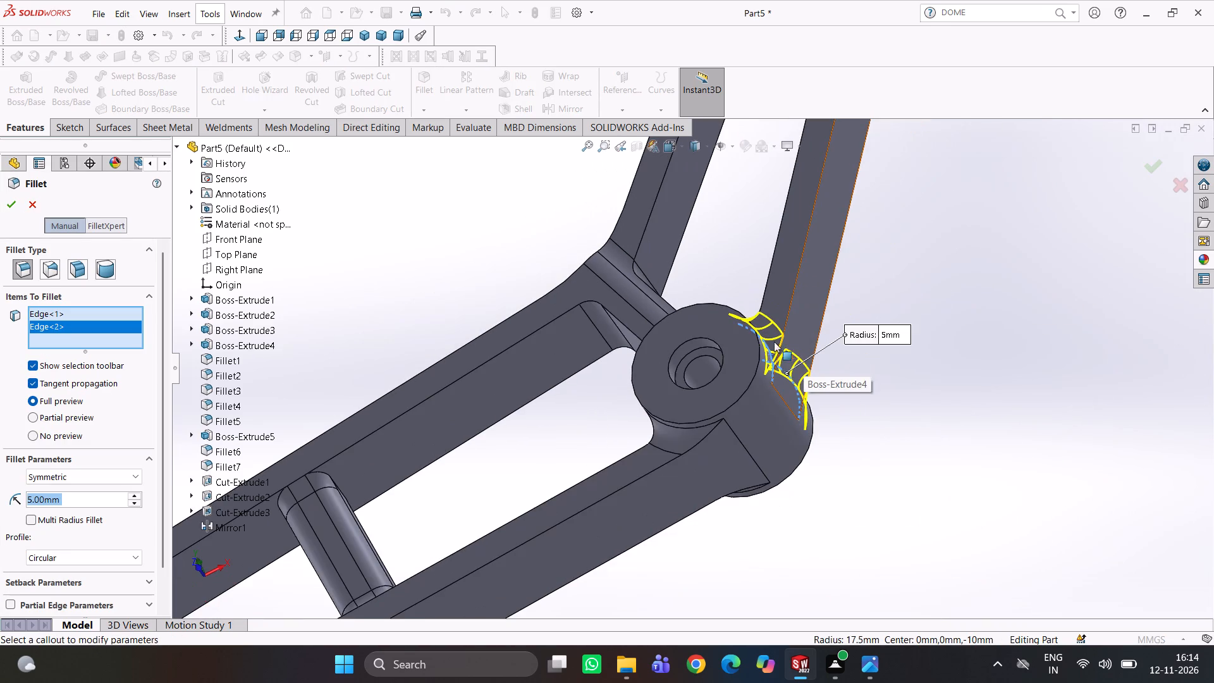
middle_click_drag(751, 334, 692, 267)
scroll(834, 359, "up", 3)
middle_click_drag(842, 369, 799, 262)
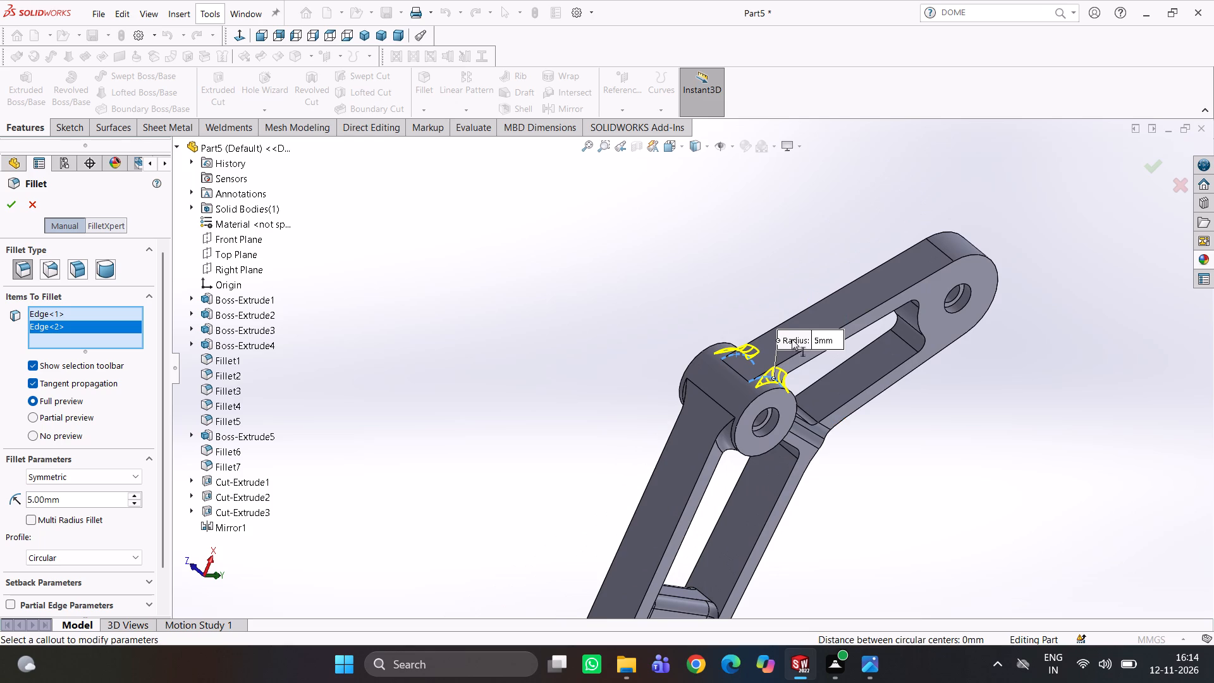
left_click(9, 202)
Fillet the two edges where the cross rib at the arm's bend joins the middle boss, using a 5 mm radius.
scroll(800, 407, "up", 2)
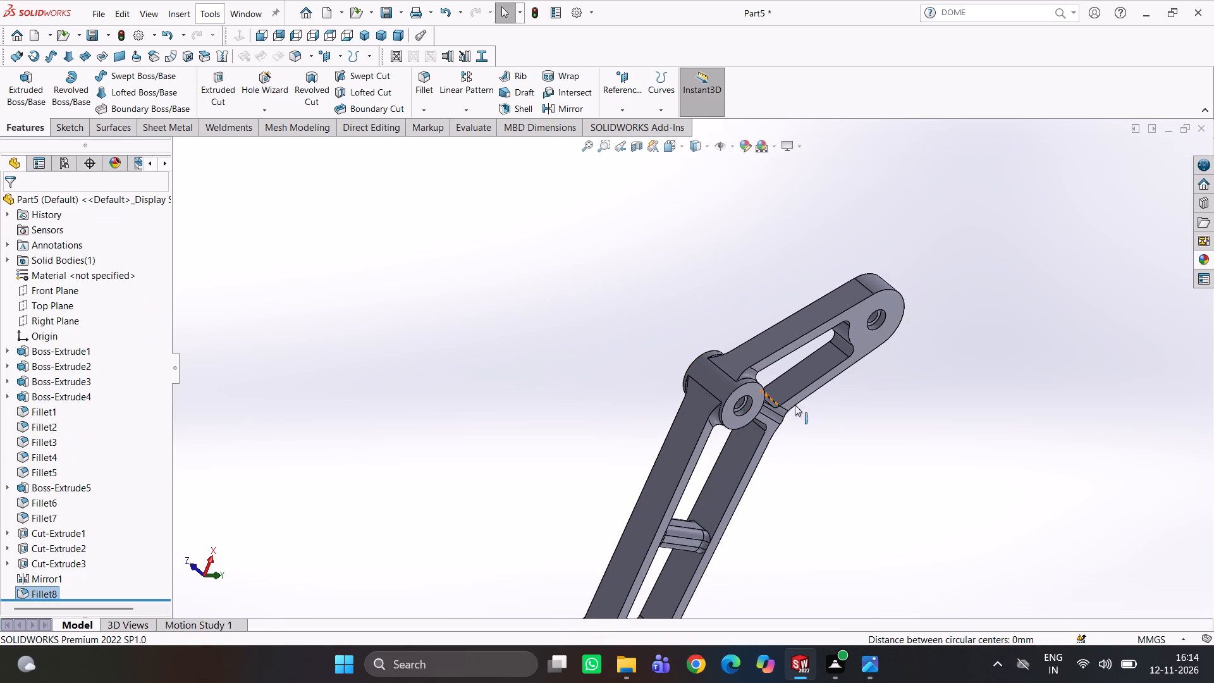
scroll(795, 405, "up", 1)
middle_click_drag(790, 415, 759, 326)
scroll(730, 376, "down", 4)
middle_click_drag(718, 391, 666, 297)
scroll(666, 297, "up", 1)
left_click(422, 82)
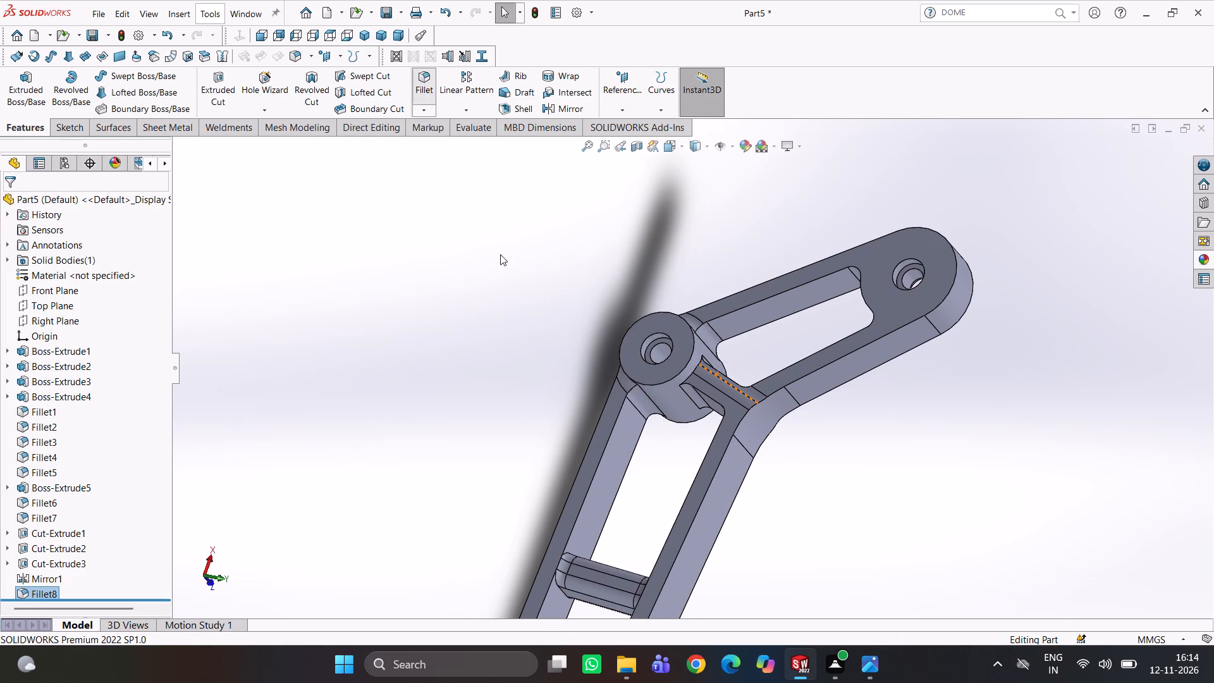
scroll(697, 383, "down", 2)
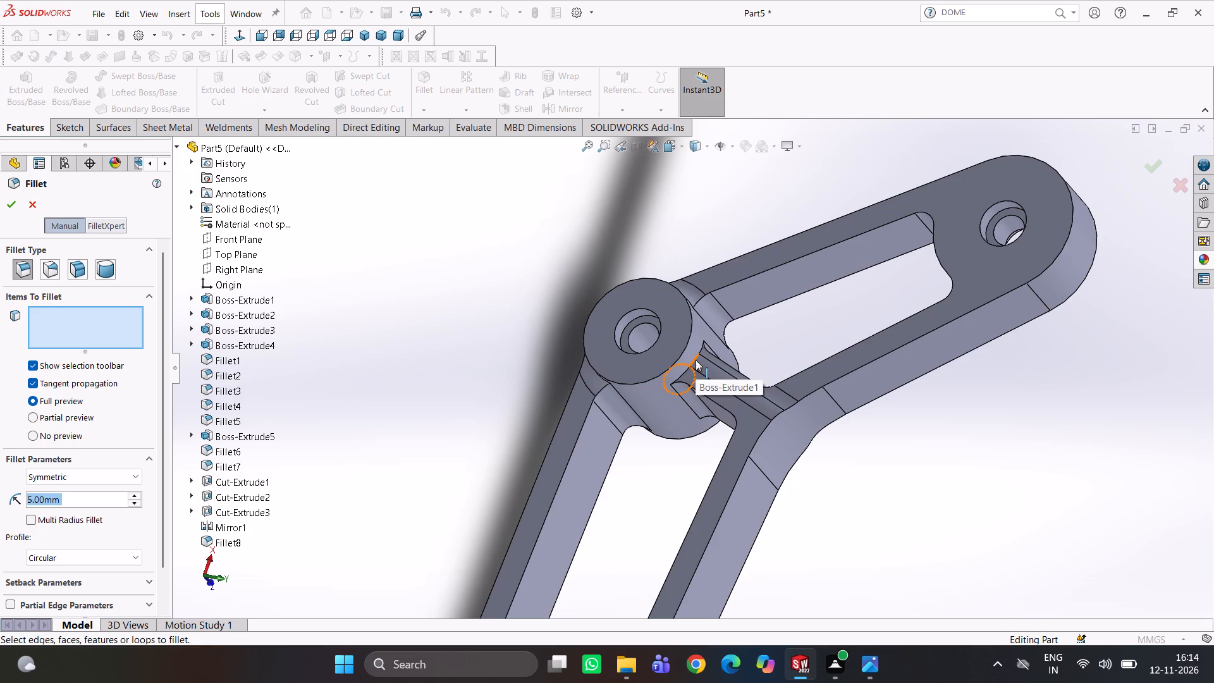
left_click(696, 360)
middle_click_drag(726, 419, 577, 214)
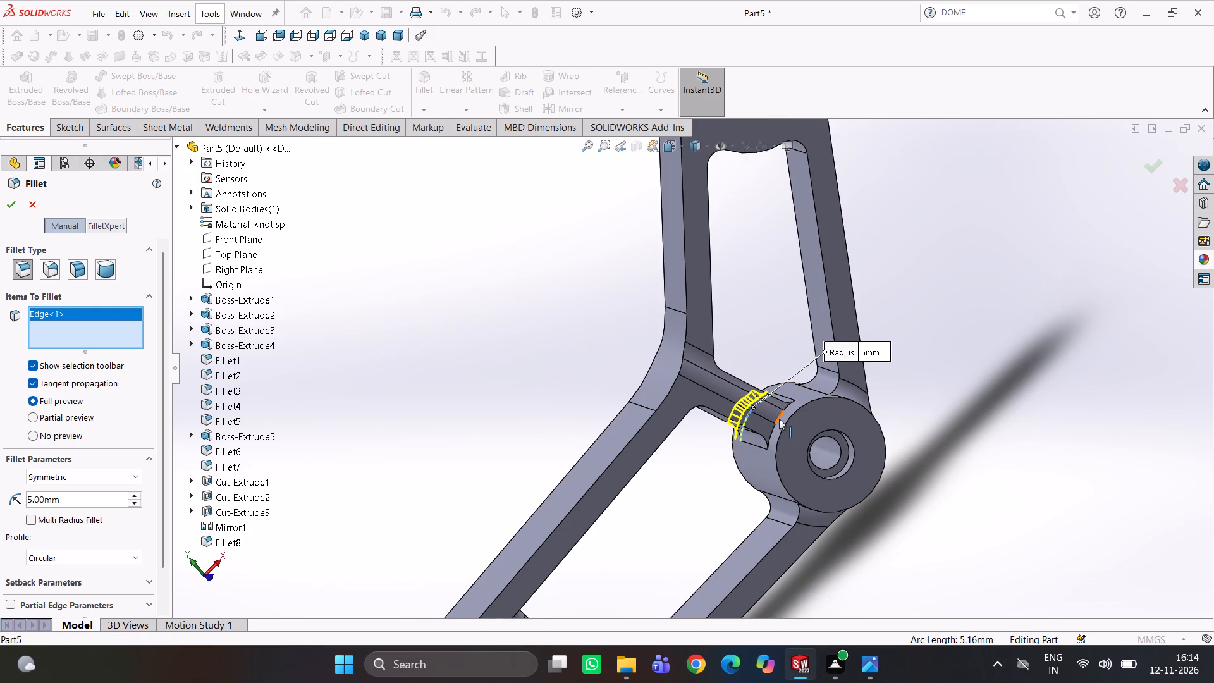
left_click(778, 421)
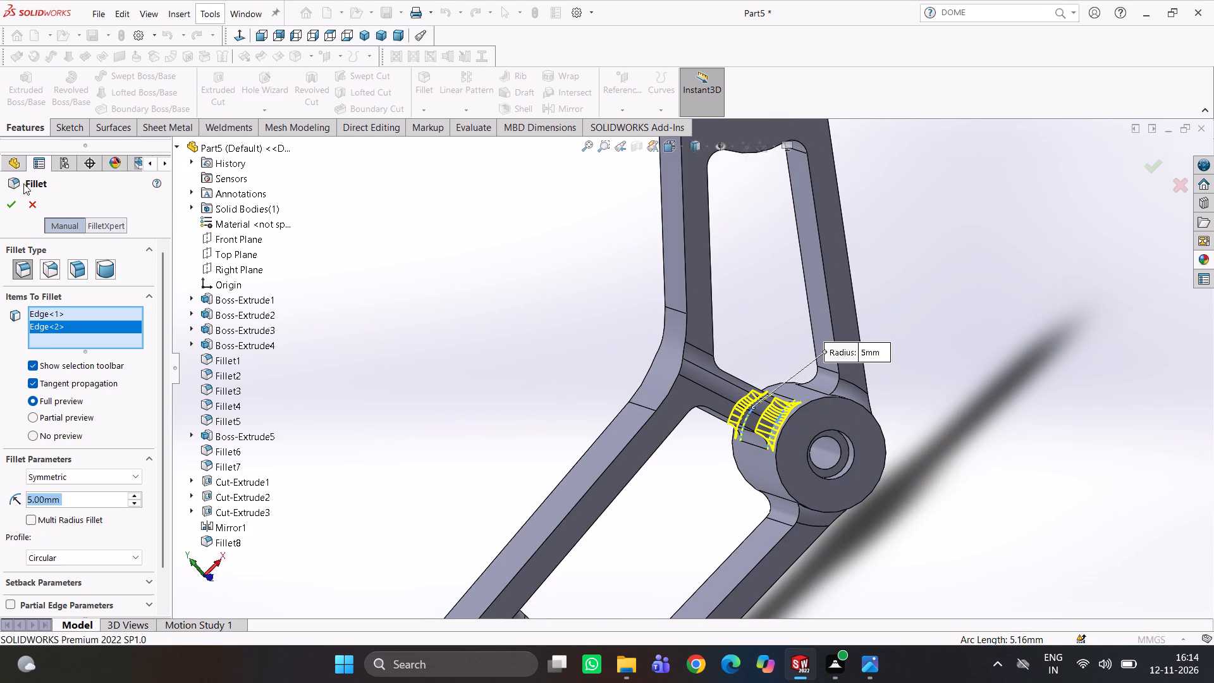
left_click(17, 203)
left_click(443, 305)
Examine the fillets around the middle boss and the arm's overall shape from several angles.
scroll(576, 353, "up", 3)
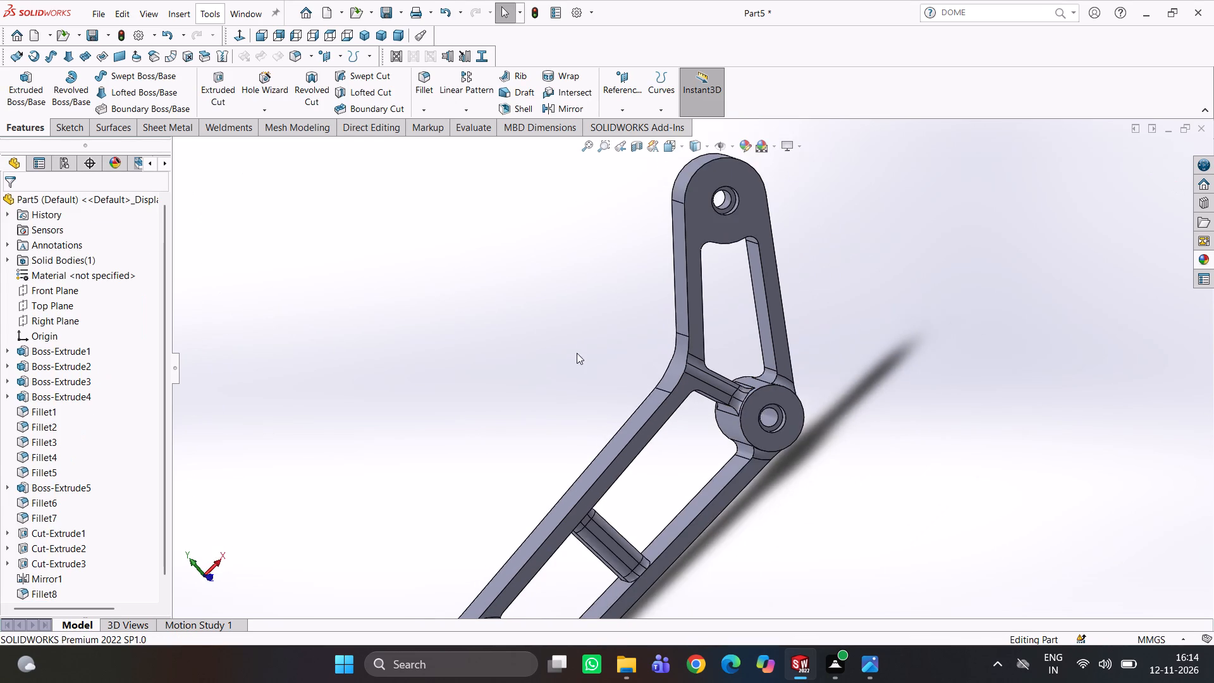
middle_click_drag(632, 379, 625, 314)
scroll(647, 378, "up", 4)
middle_click_drag(678, 396, 689, 368)
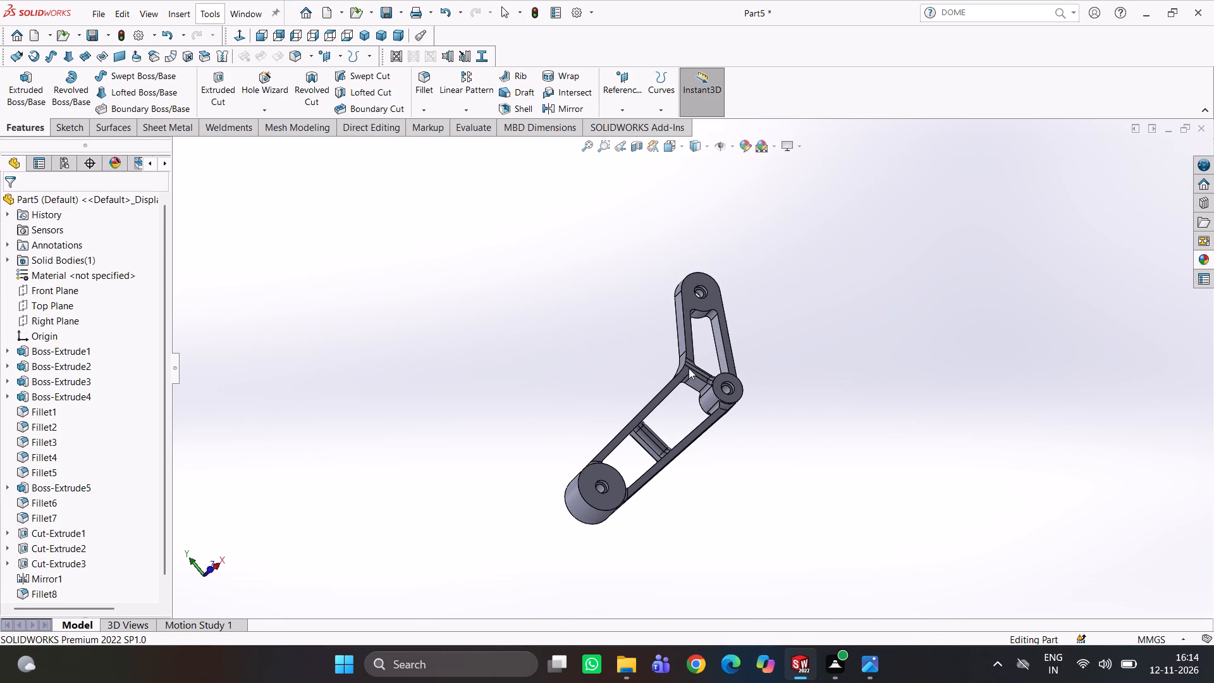
scroll(688, 412, "down", 2)
scroll(764, 399, "down", 5)
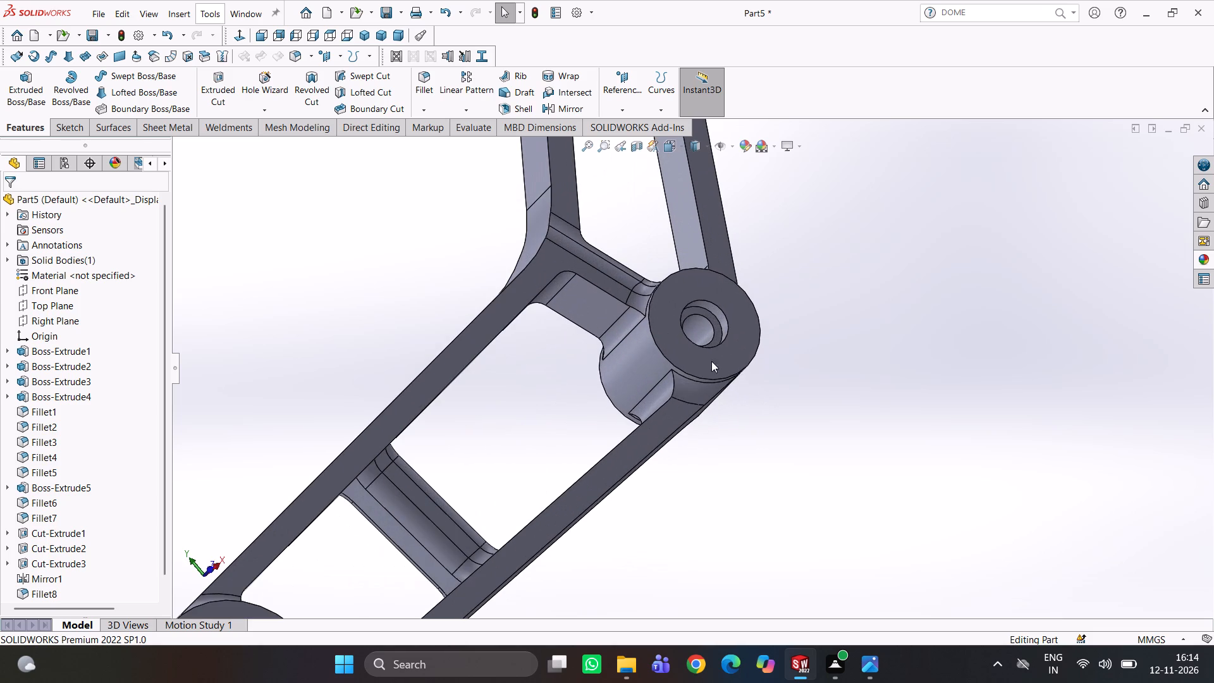
middle_click_drag(675, 329, 657, 363)
scroll(689, 305, "down", 2)
middle_click_drag(689, 334, 687, 338)
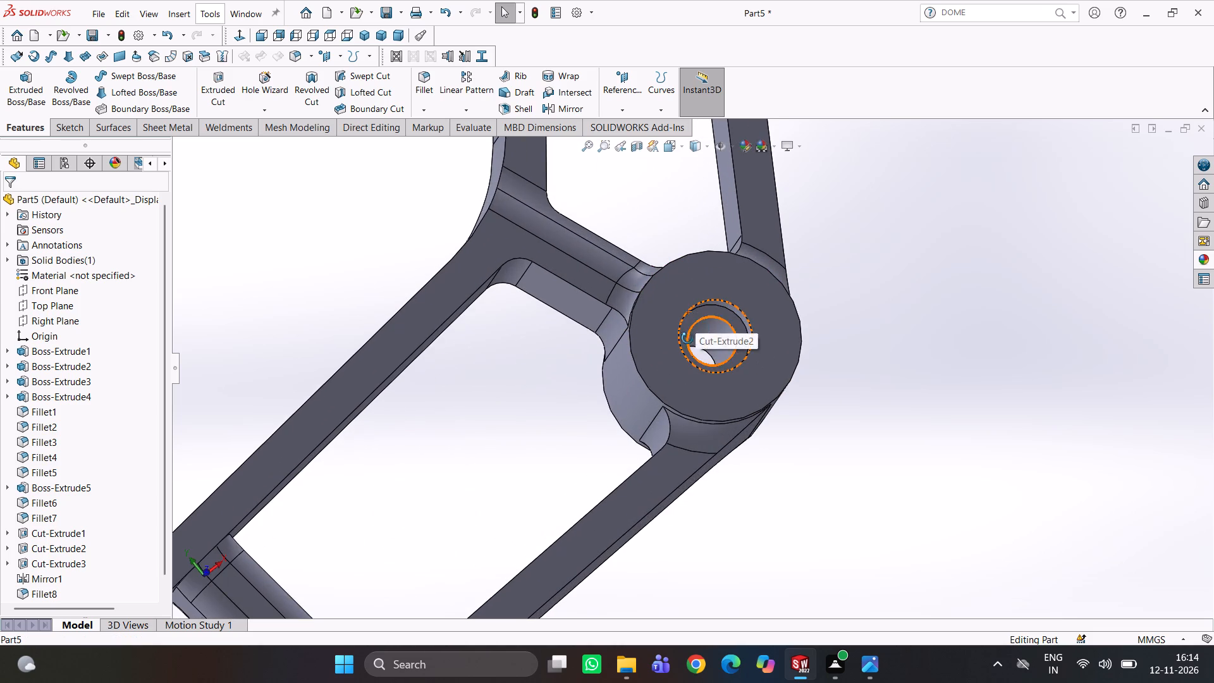
middle_click_drag(687, 338, 672, 371)
left_click(458, 322)
left_click(499, 343)
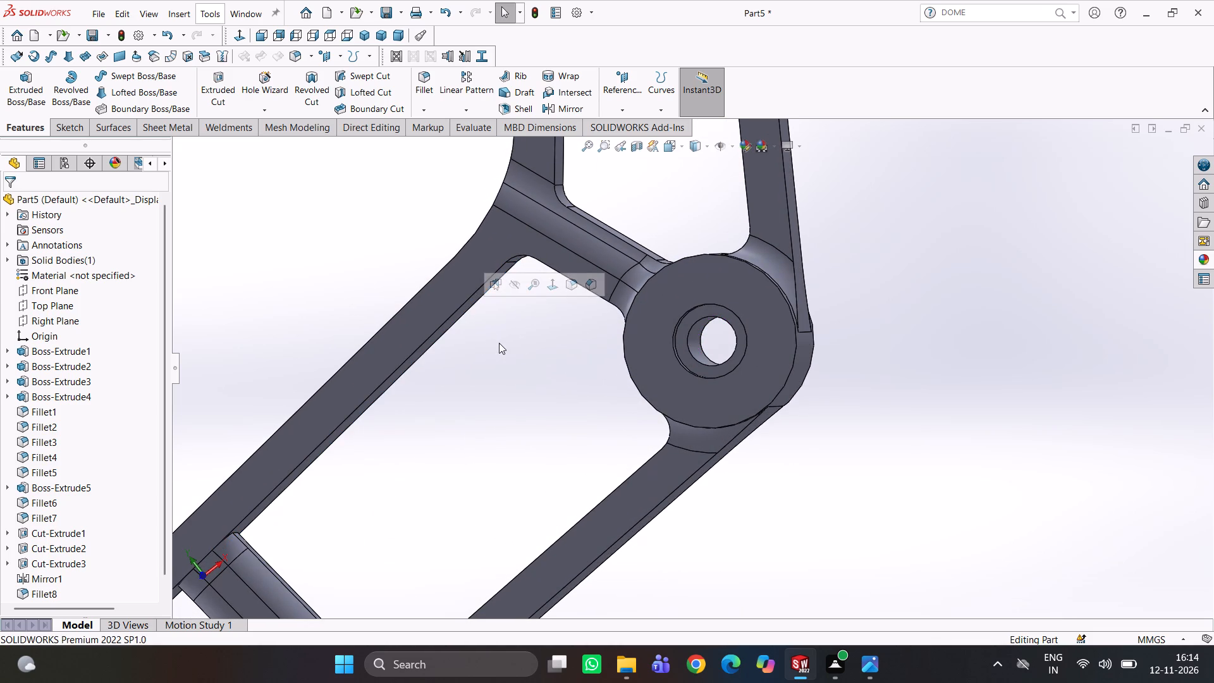
left_click(548, 353)
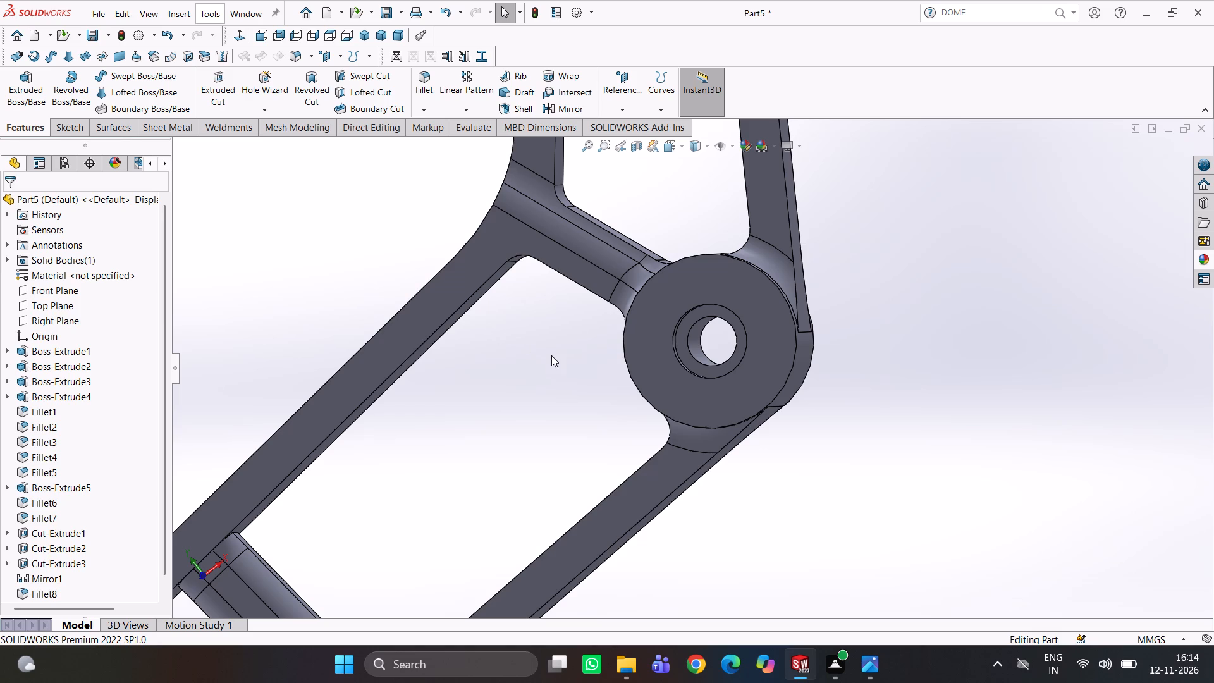
scroll(569, 362, "up", 3)
middle_click_drag(582, 378, 615, 408)
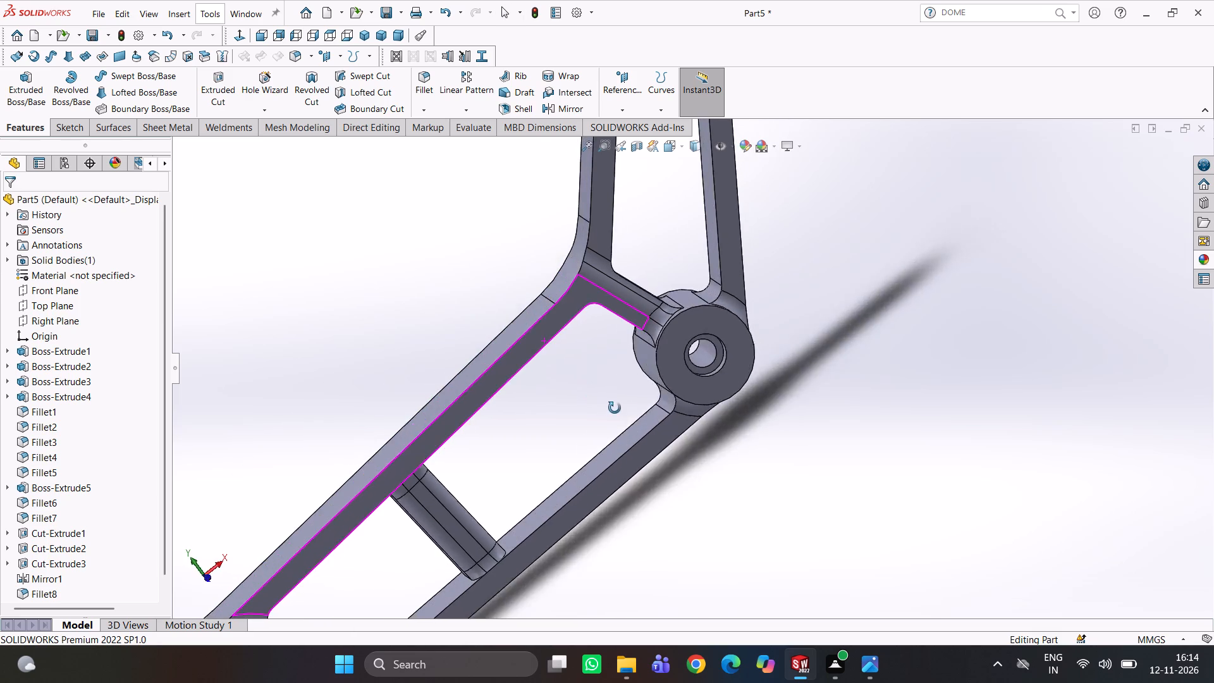
middle_click_drag(615, 408, 627, 414)
scroll(556, 397, "up", 4)
left_click(456, 350)
scroll(618, 437, "up", 4)
scroll(613, 491, "down", 1)
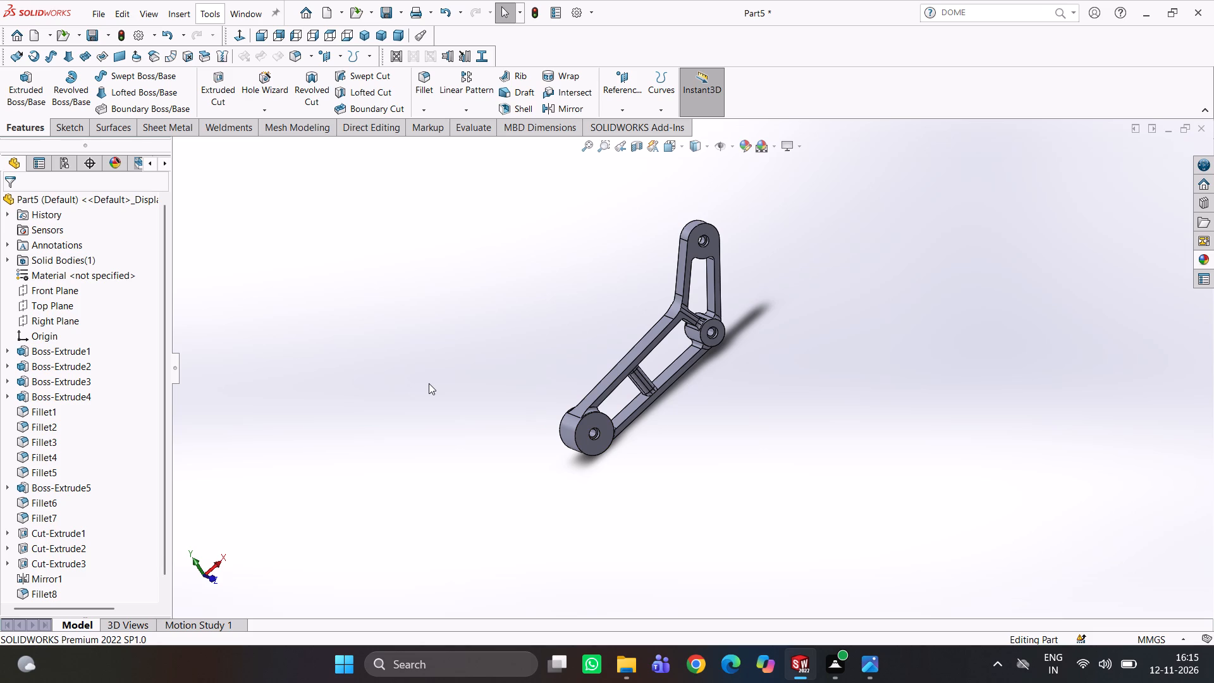
Examine the large lower boss from several sides, checking its counterbored hole and the fillets joining it to the arm.
scroll(641, 476, "down", 4)
middle_click_drag(627, 393, 729, 372)
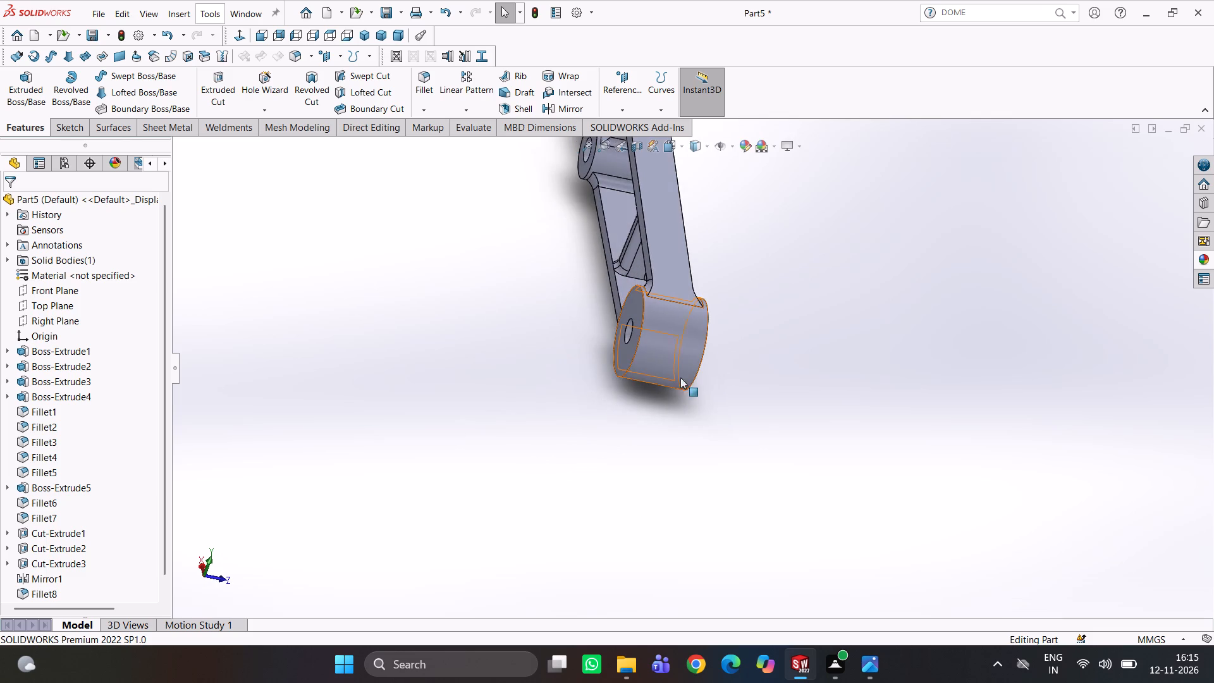
scroll(675, 371, "down", 3)
scroll(692, 288, "down", 3)
middle_click_drag(692, 288, 613, 237)
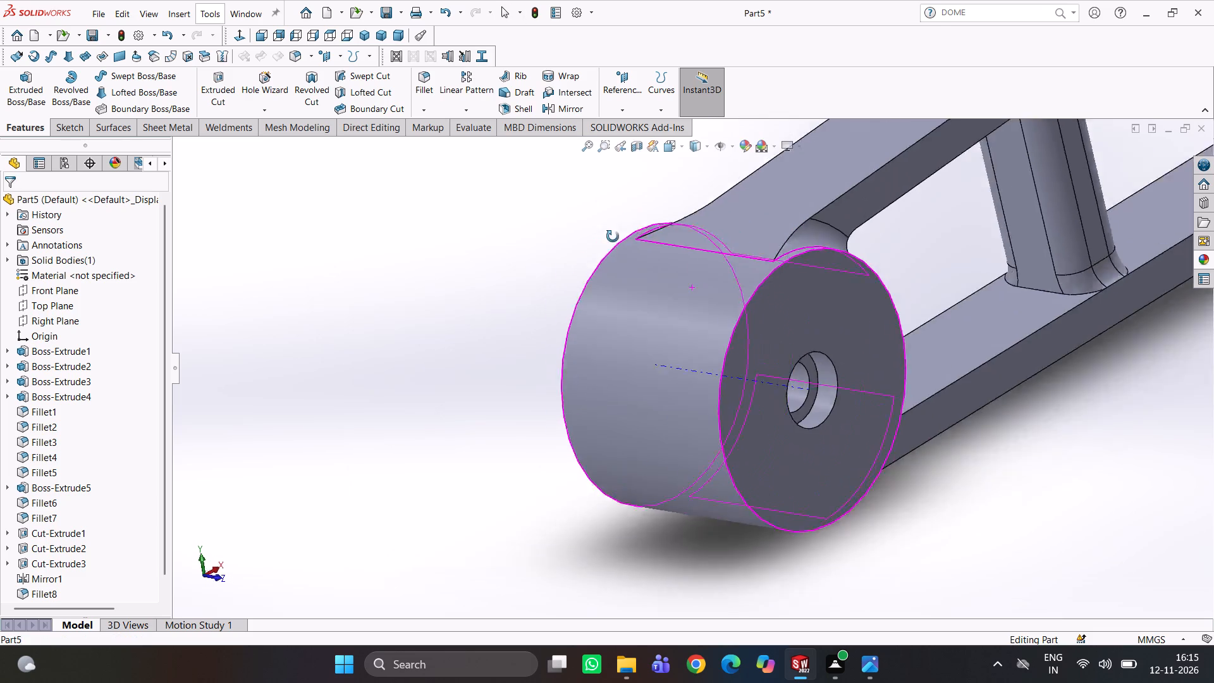
middle_click_drag(613, 237, 608, 234)
scroll(713, 310, "up", 3)
scroll(749, 294, "down", 4)
middle_click_drag(787, 417, 712, 368)
scroll(838, 413, "up", 1)
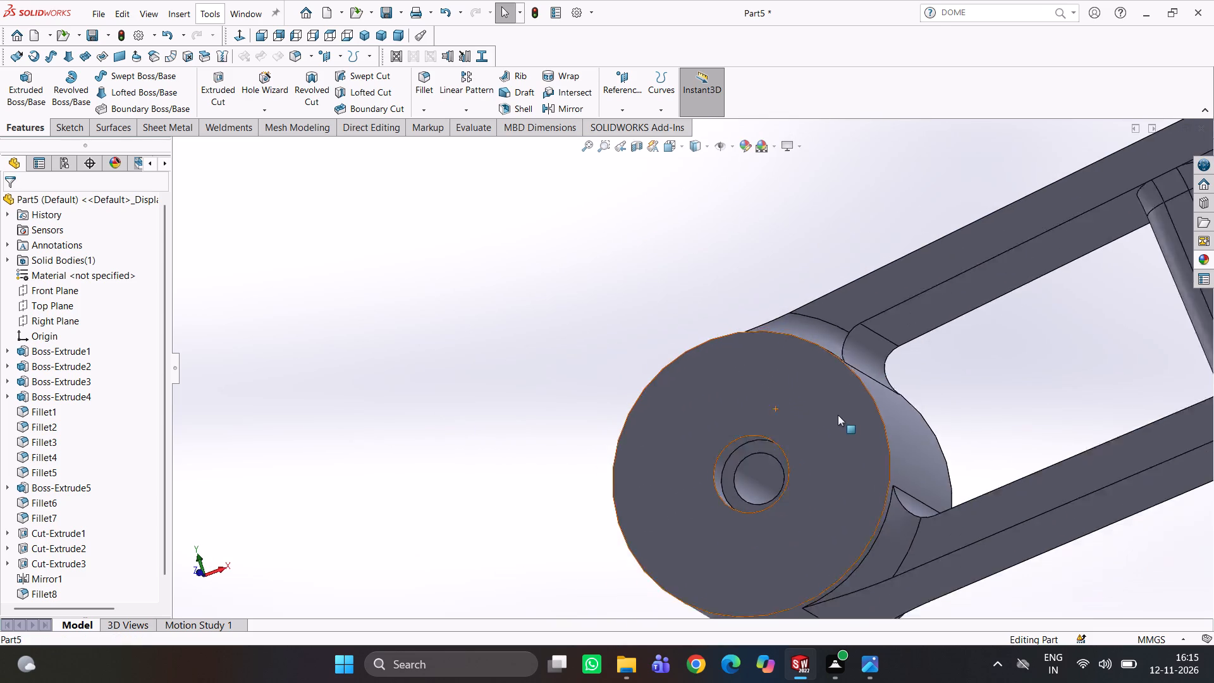
scroll(838, 415, "up", 4)
middle_click_drag(872, 441, 869, 498)
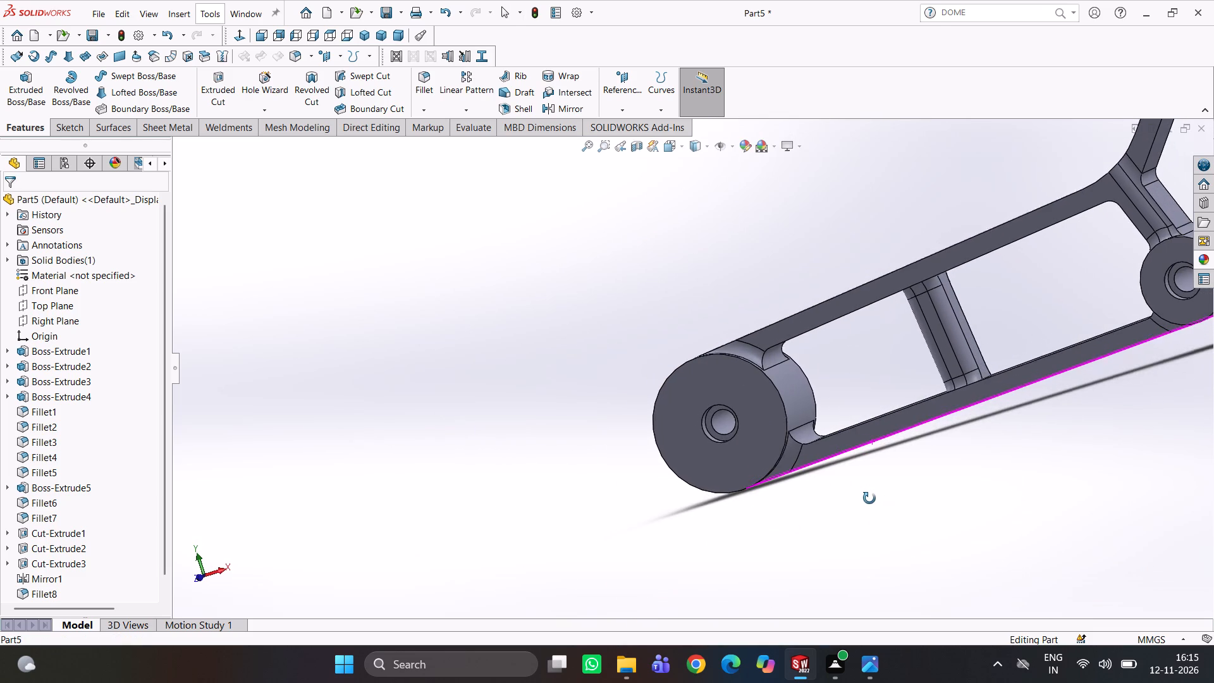
middle_click_drag(869, 498, 868, 498)
scroll(780, 415, "down", 7)
middle_click_drag(757, 405, 796, 403)
scroll(534, 380, "down", 5)
scroll(610, 419, "up", 7)
scroll(842, 563, "up", 3)
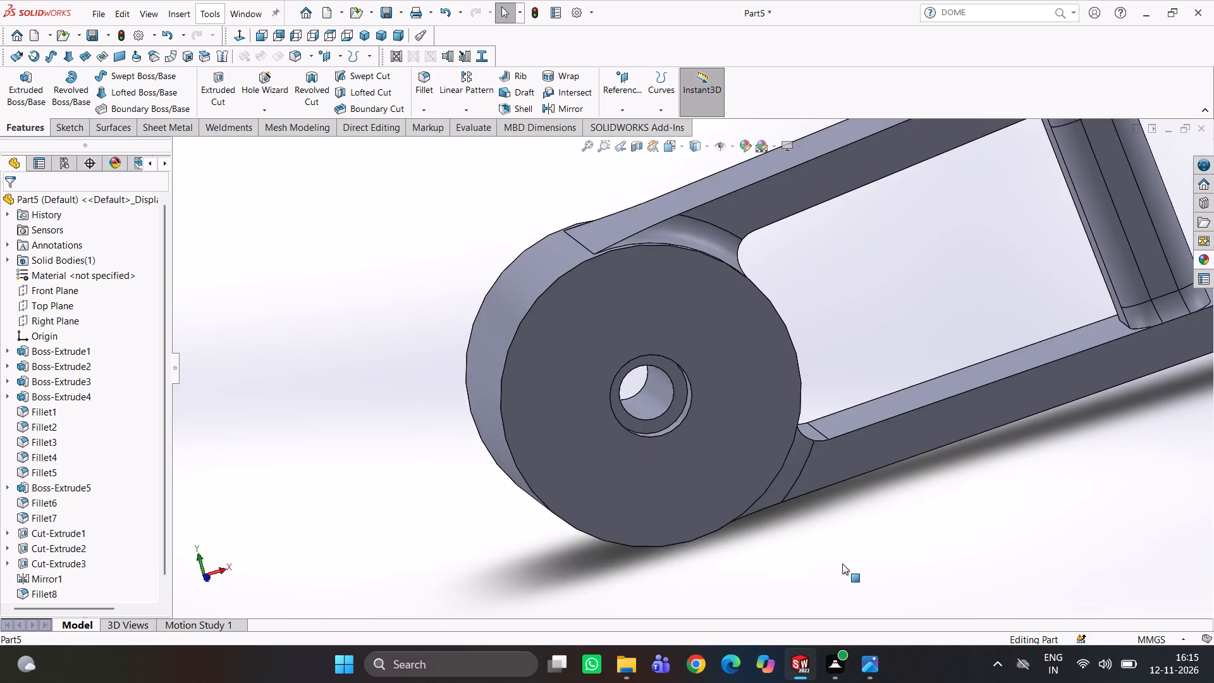
scroll(842, 563, "up", 4)
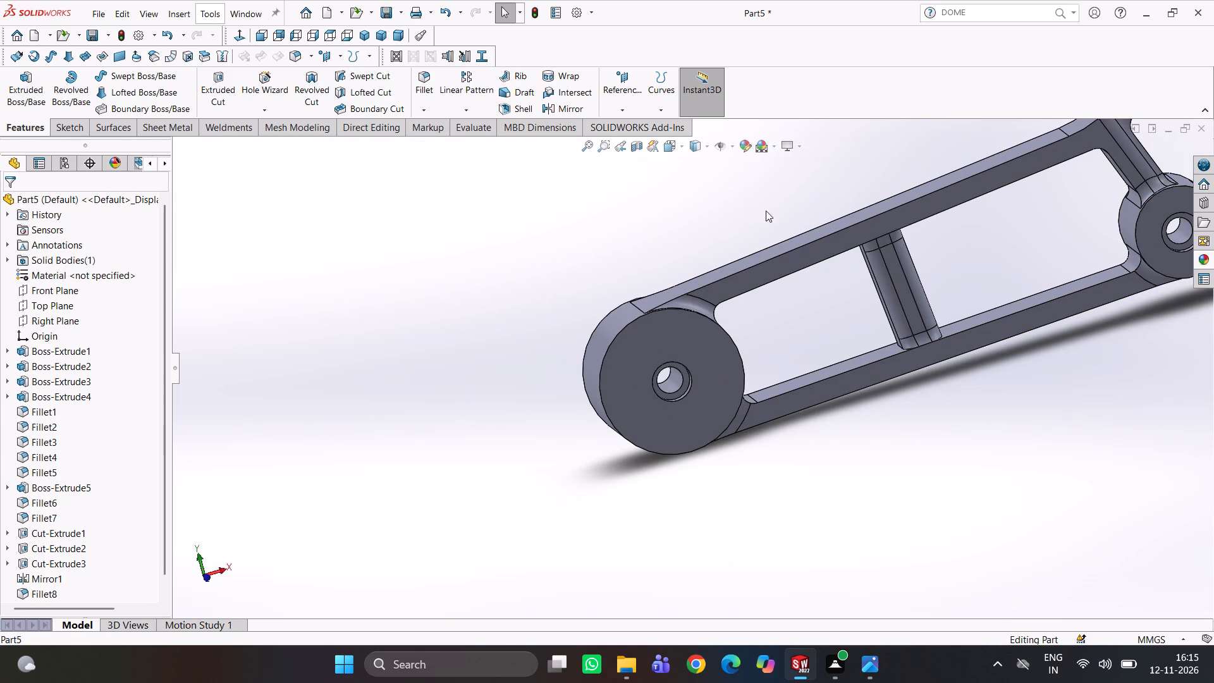
Apply the polished silver metal appearance to the whole part.
left_click(1207, 254)
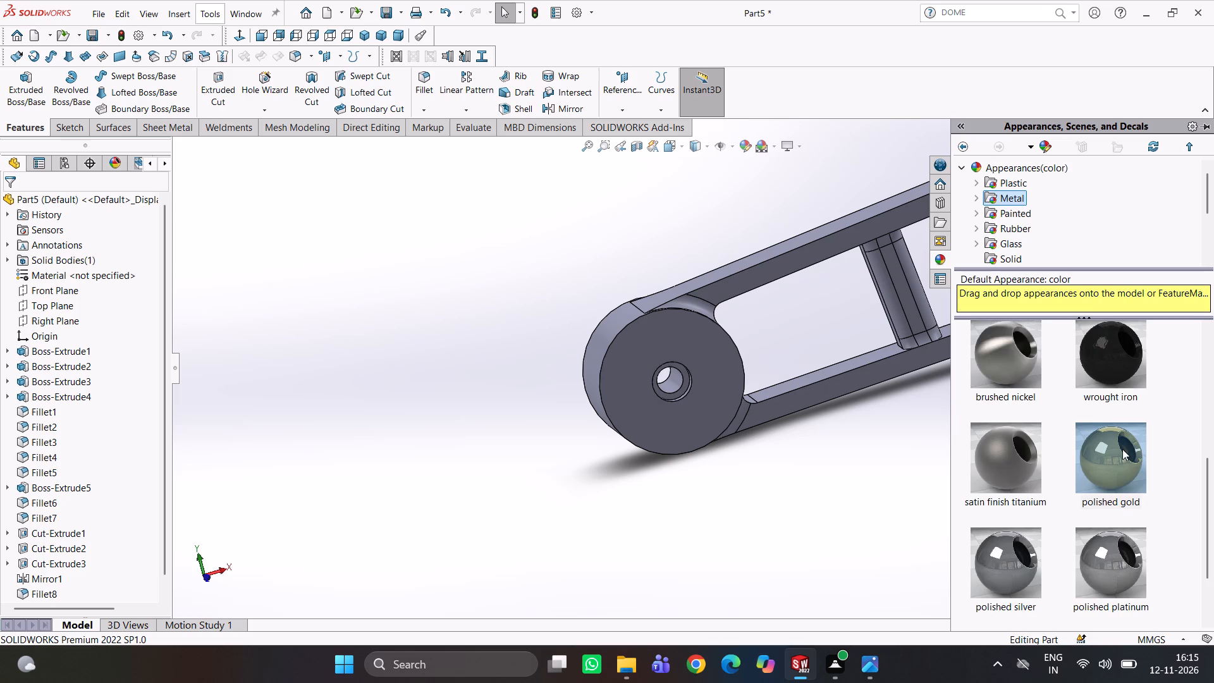
scroll(1115, 484, "down", 5)
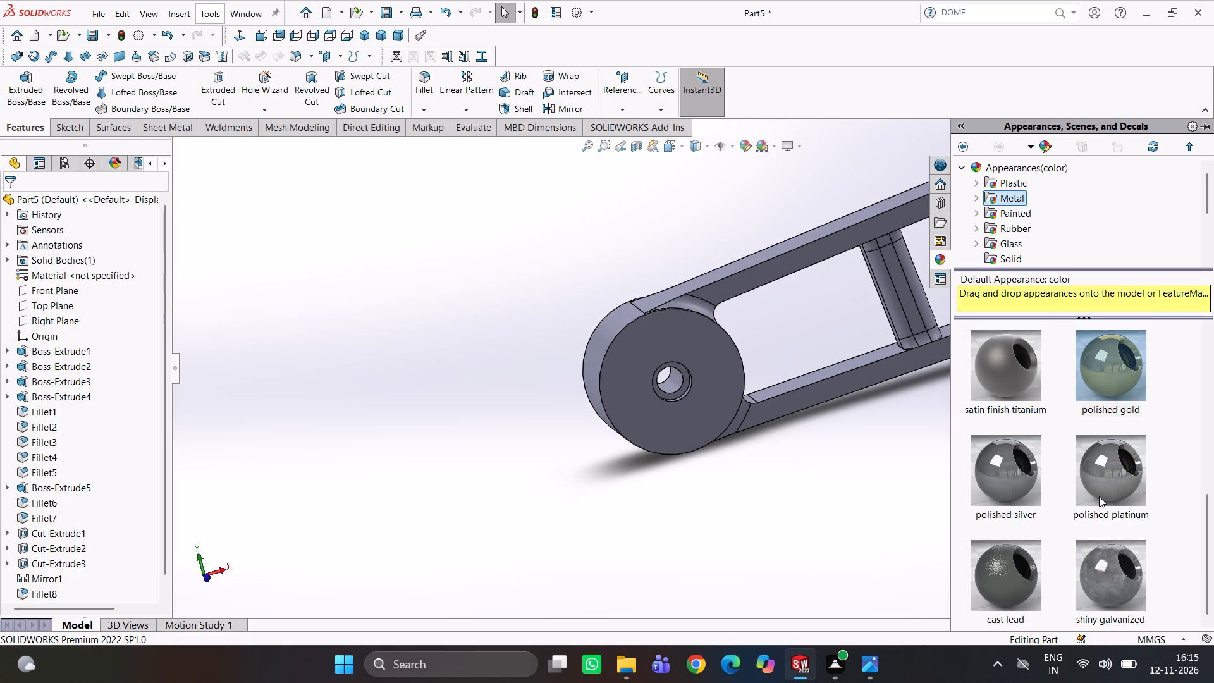
left_click(1006, 490)
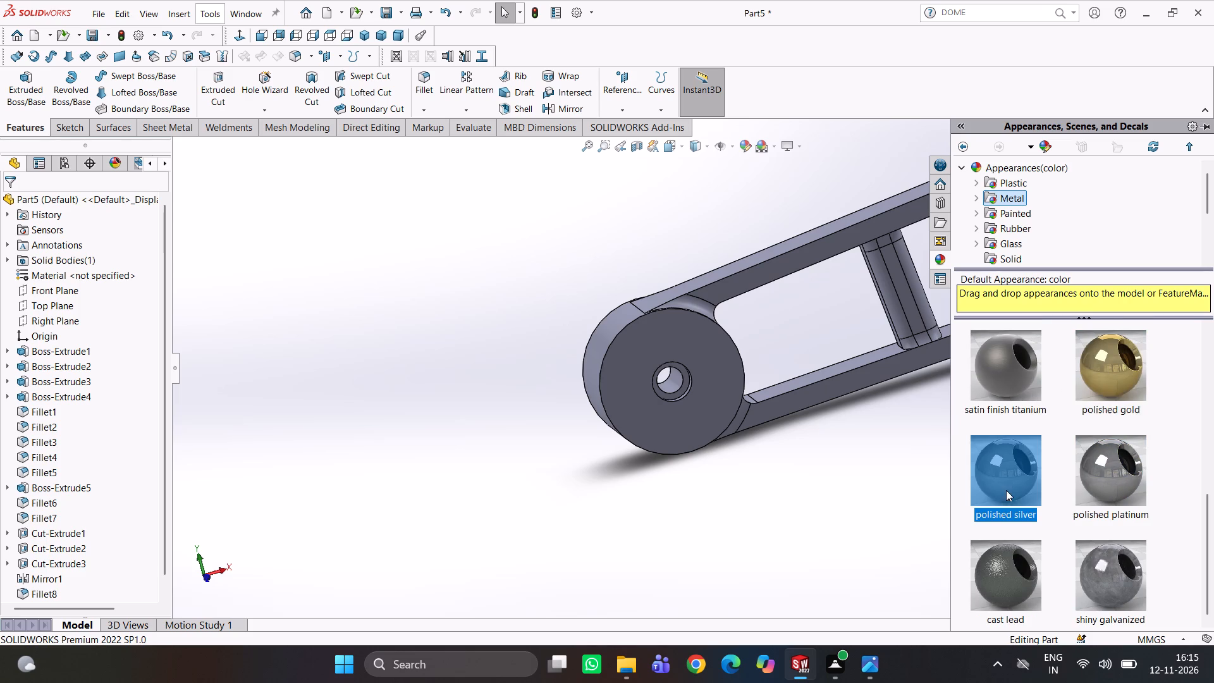
left_click_drag(1013, 471, 721, 366)
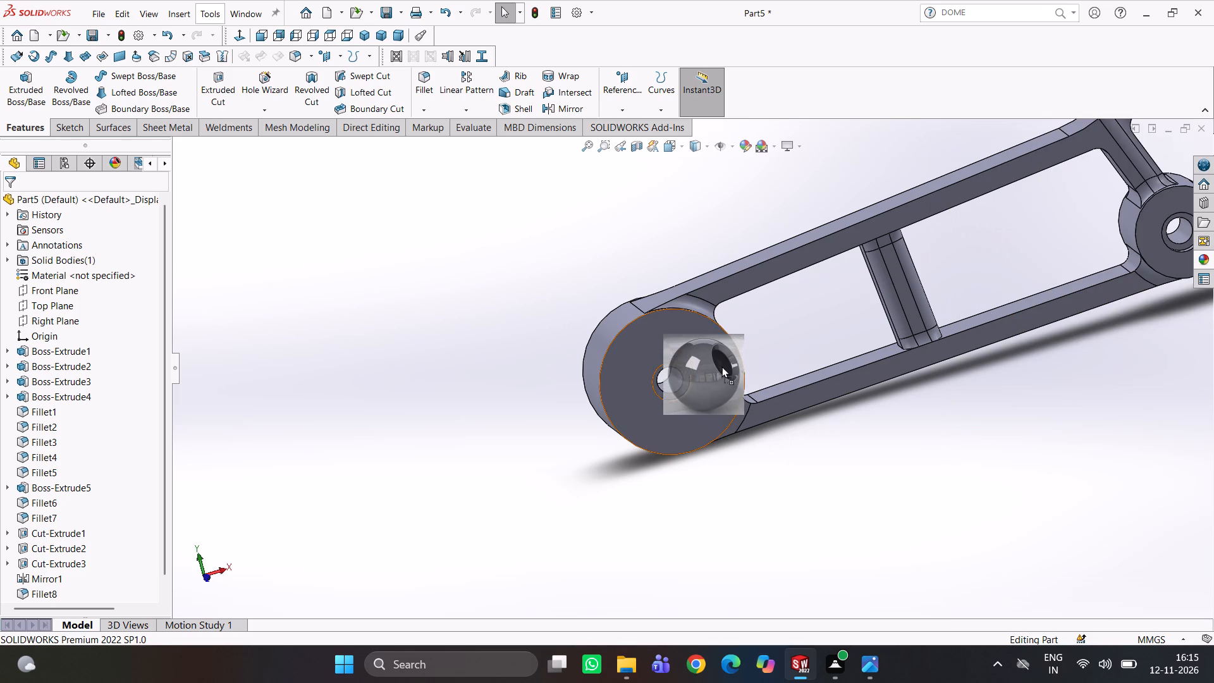
left_click_drag(721, 366, 721, 366)
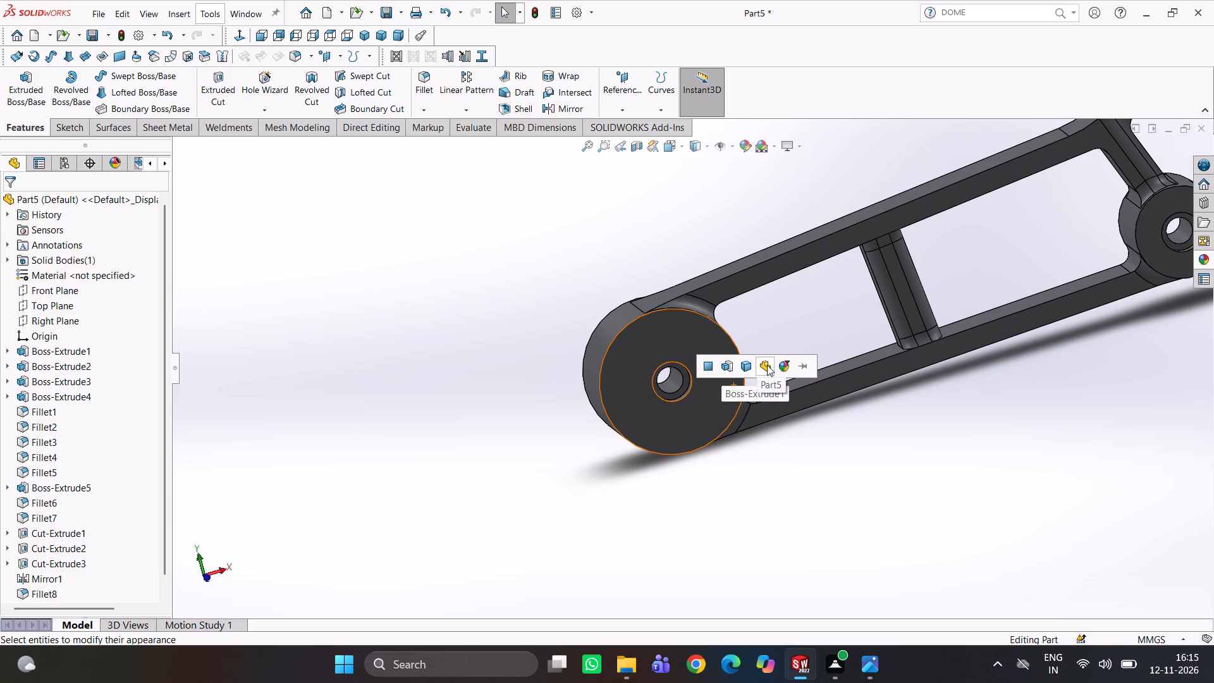
left_click(767, 365)
Apply the Plain White scene as the model's background.
scroll(810, 315, "down", 3)
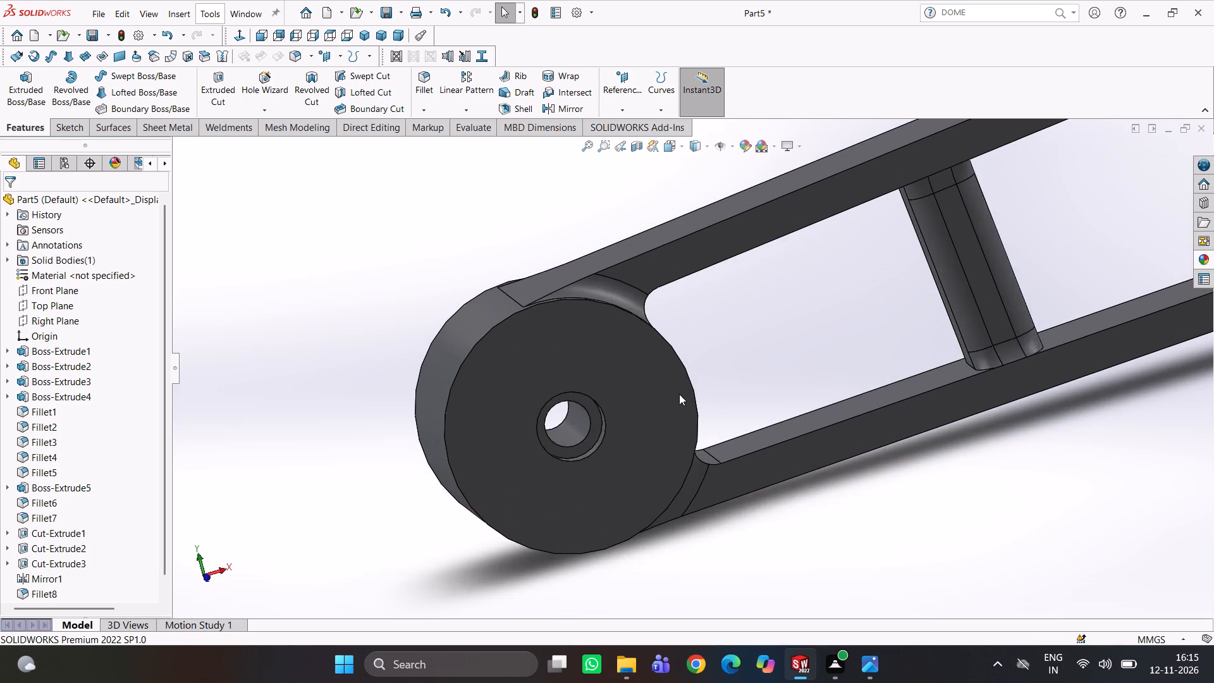
scroll(674, 391, "down", 1)
middle_click_drag(673, 390, 704, 433)
scroll(720, 383, "up", 5)
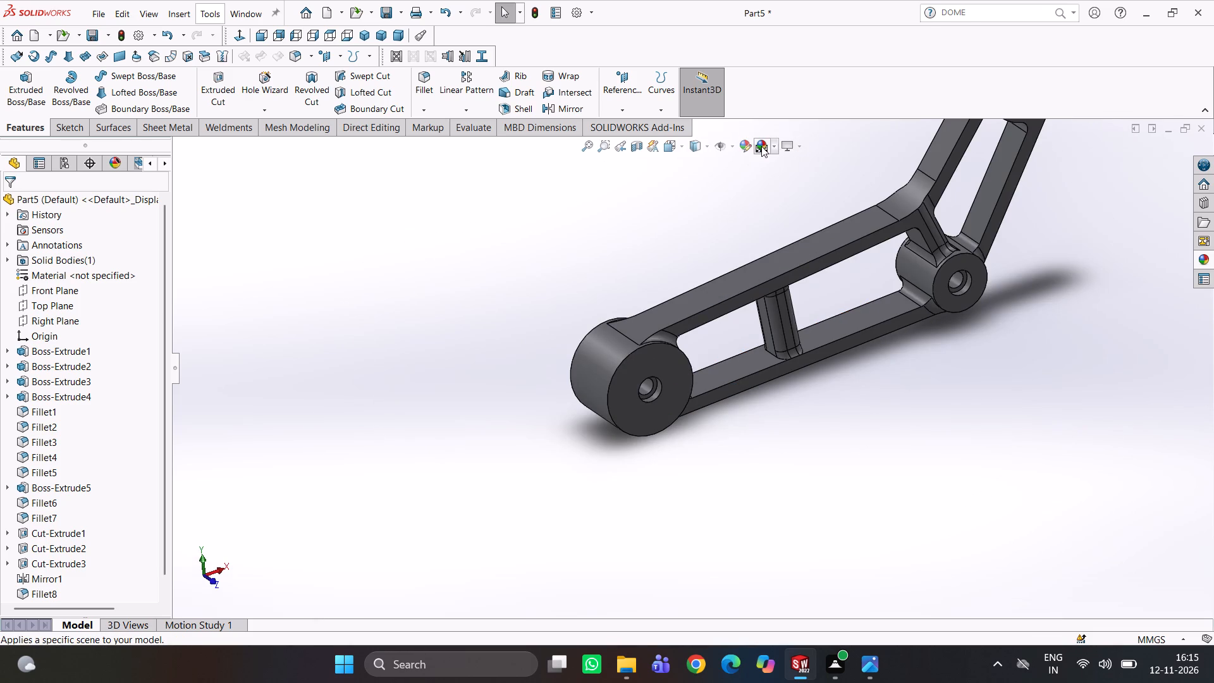
left_click(775, 142)
left_click(779, 178)
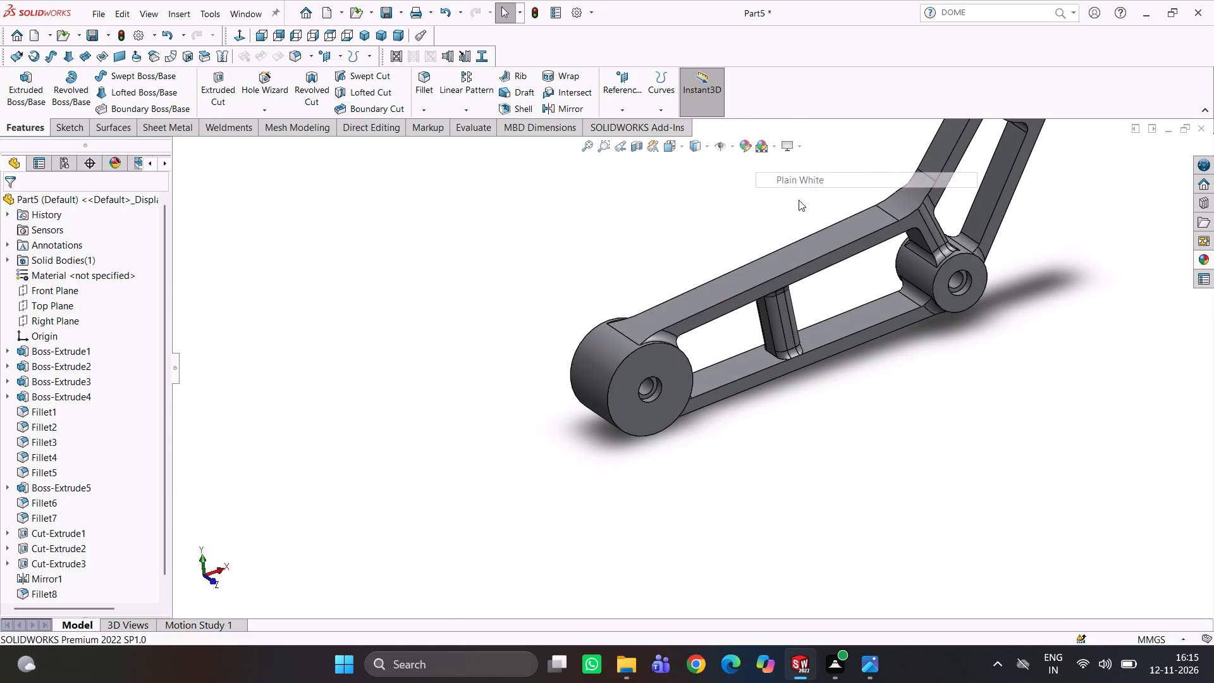
Examine the arm from both sides, including the inner web and fillets where the ribs meet the middle boss.
scroll(866, 278, "up", 3)
scroll(890, 288, "down", 3)
middle_click_drag(818, 339, 933, 295)
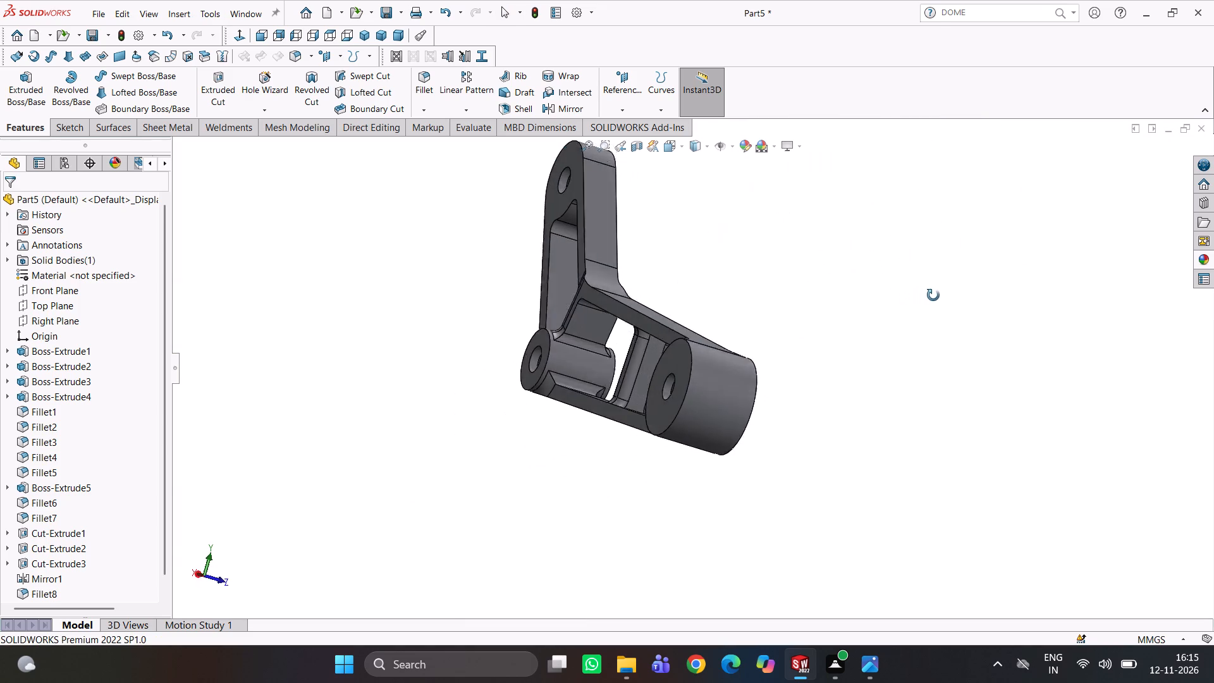
middle_click_drag(933, 295, 938, 295)
scroll(663, 293, "down", 4)
middle_click_drag(667, 321, 579, 300)
scroll(570, 329, "up", 4)
middle_click_drag(567, 339, 523, 330)
scroll(558, 339, "down", 3)
middle_click_drag(557, 356, 515, 423)
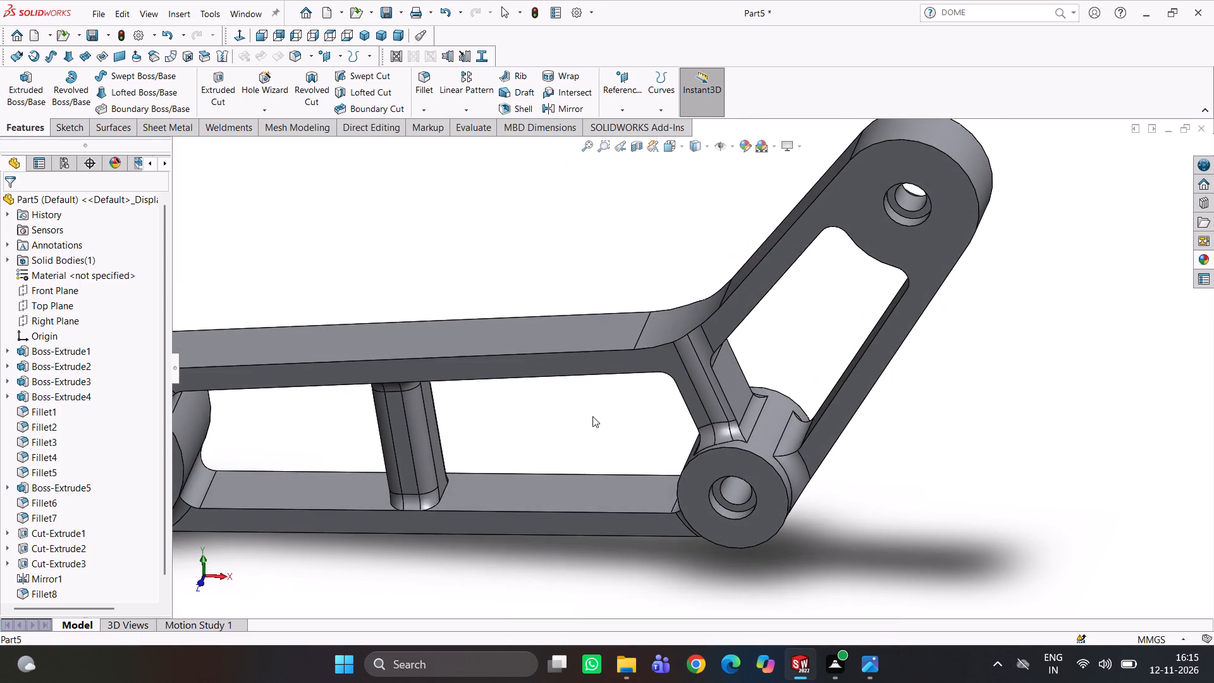
scroll(606, 367, "down", 3)
middle_click_drag(614, 367, 647, 452)
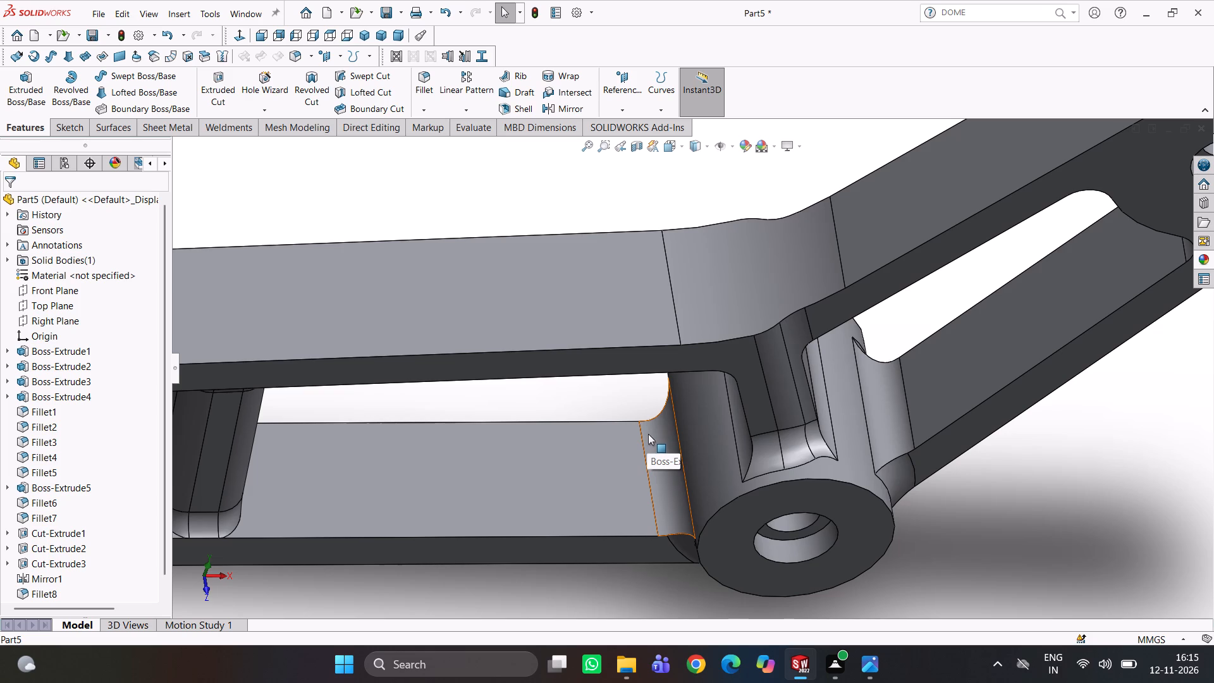
scroll(565, 389, "up", 4)
middle_click_drag(646, 415, 661, 266)
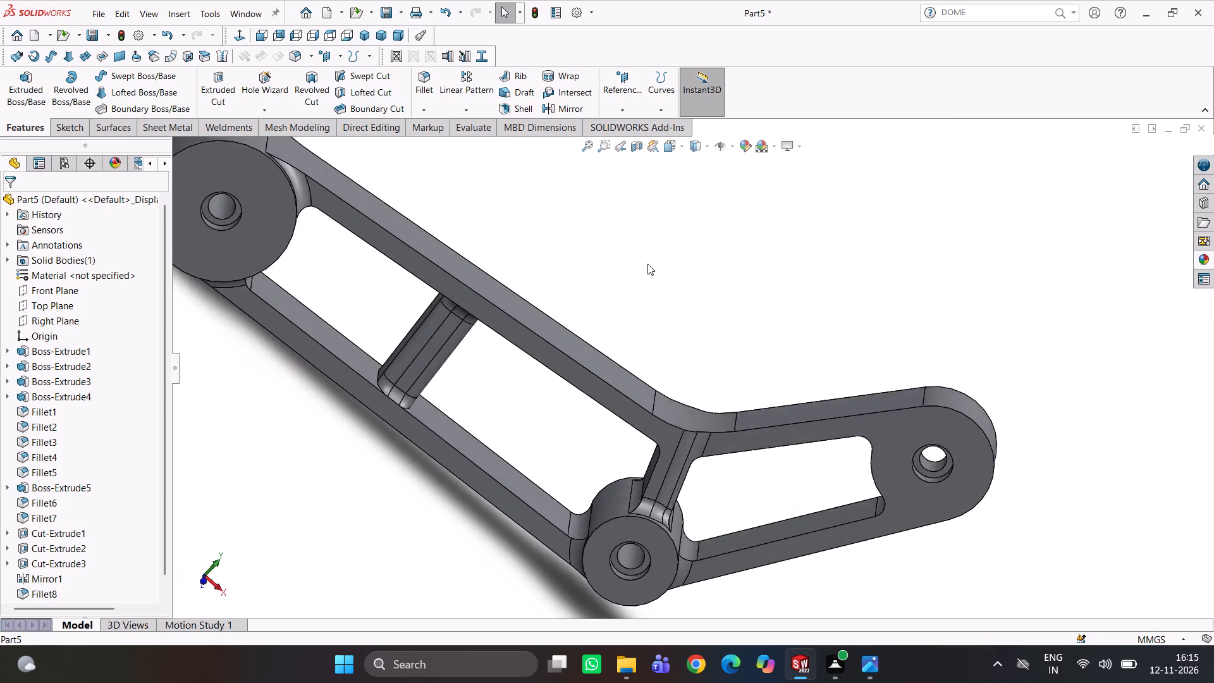
Inspect the large end boss and its blends into the arm, and check the whole arm from the opposite side.
scroll(646, 348, "up", 3)
middle_click_drag(594, 367, 608, 253)
scroll(606, 251, "up", 1)
scroll(466, 266, "down", 4)
scroll(613, 375, "down", 2)
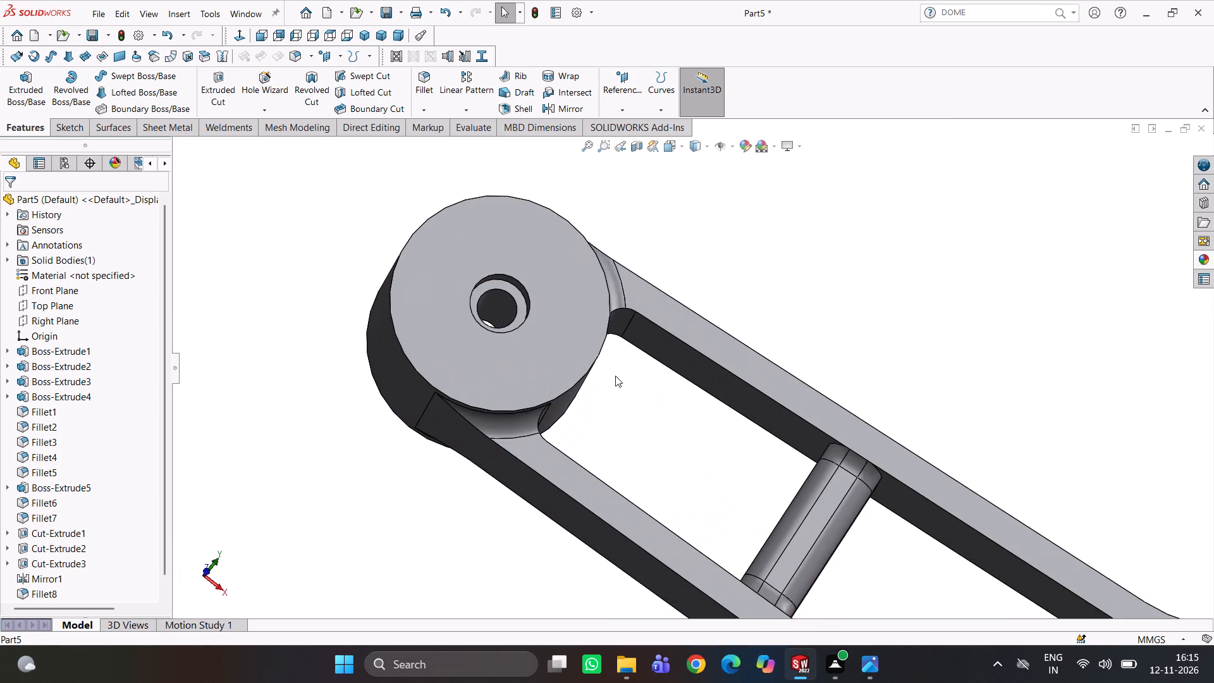
middle_click_drag(616, 383, 591, 436)
scroll(651, 380, "up", 3)
middle_click_drag(829, 453, 751, 378)
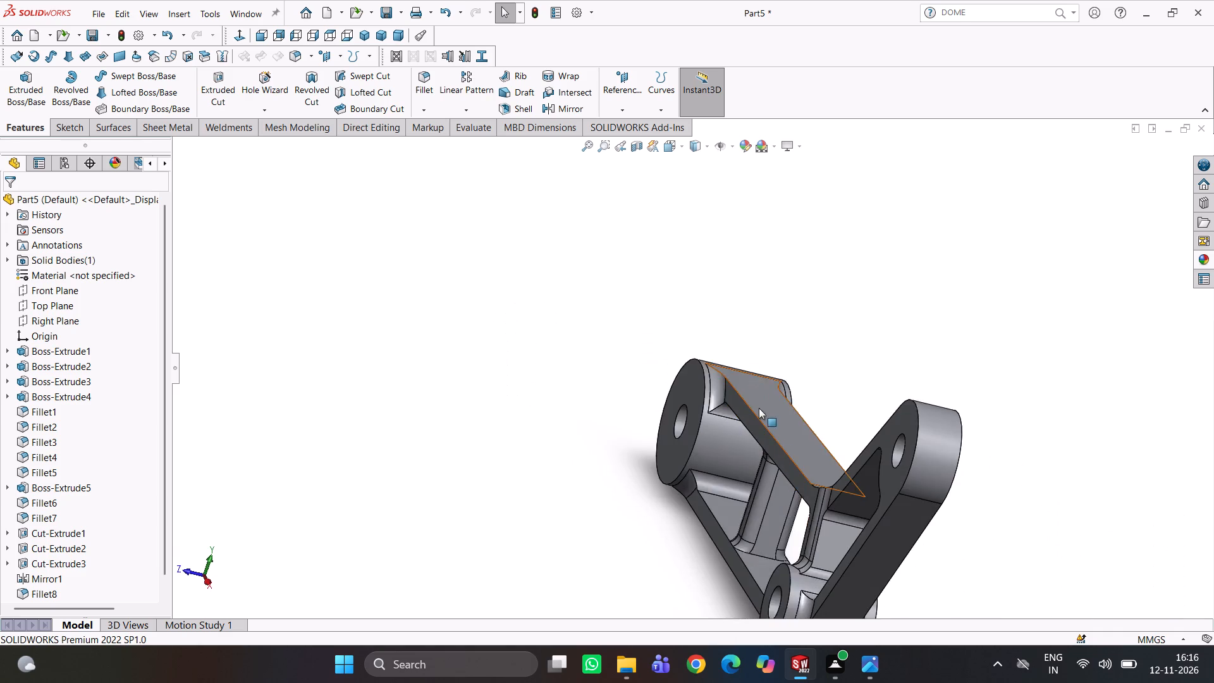
scroll(776, 429, "up", 2)
middle_click_drag(785, 458, 737, 446)
scroll(766, 472, "down", 2)
middle_click_drag(776, 475, 751, 427)
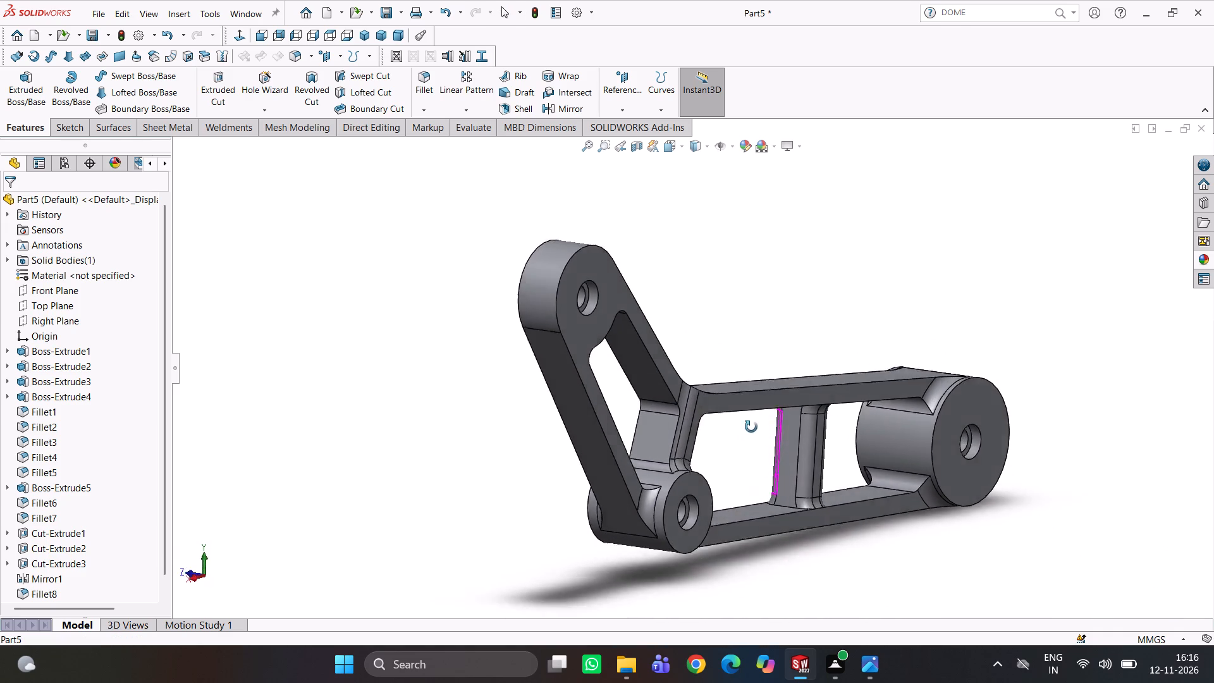
middle_click_drag(751, 427, 749, 422)
scroll(751, 438, "down", 1)
middle_click_drag(747, 446, 717, 453)
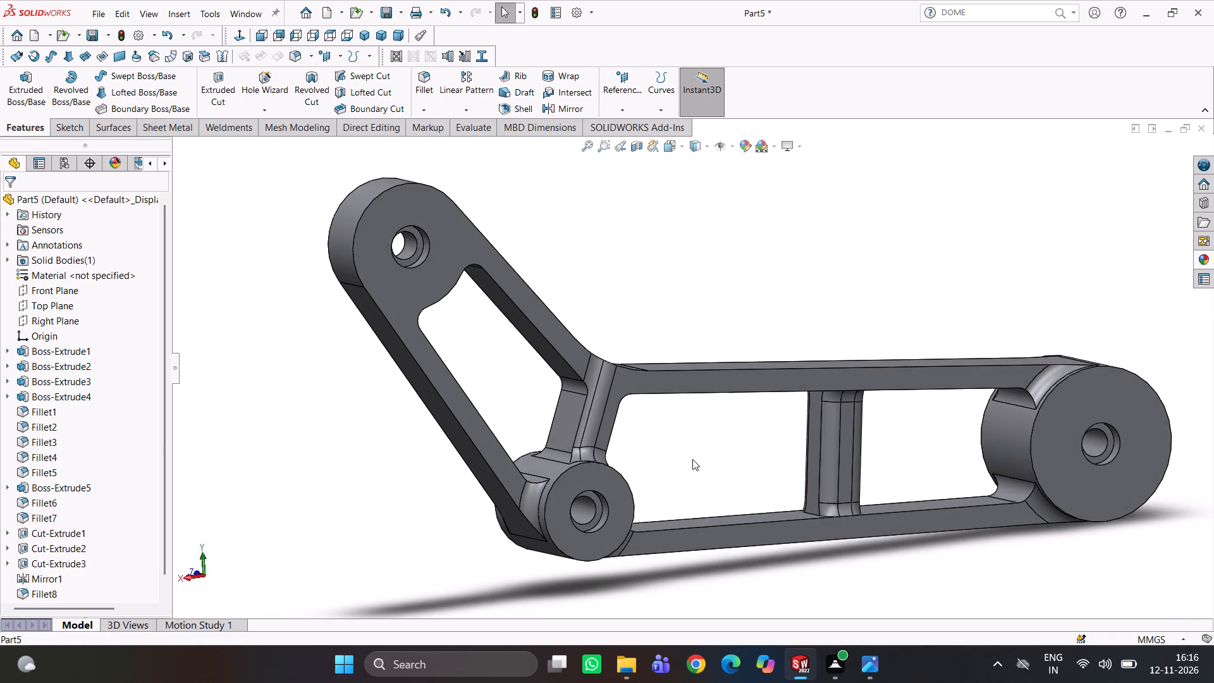
Inspect the middle boss up close from several sides, checking its counterbored hole and the fillets joining it to the ribs.
scroll(664, 464, "down", 4)
middle_click_drag(670, 467, 628, 468)
scroll(632, 486, "down", 2)
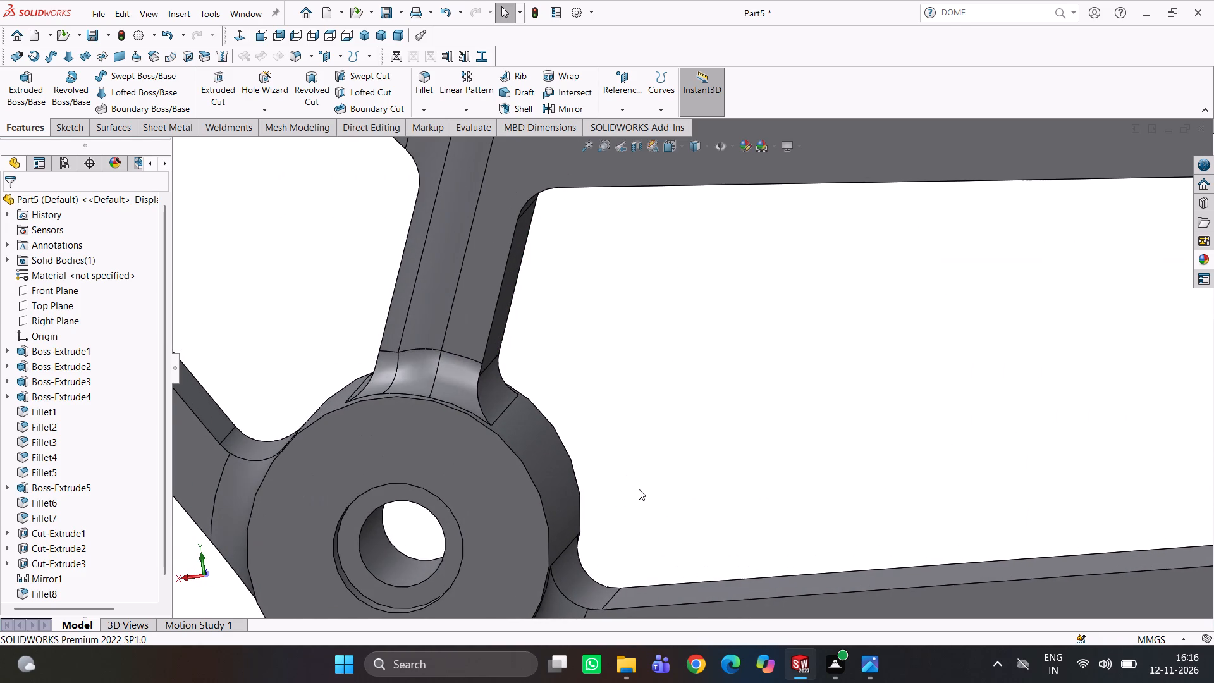
middle_click_drag(665, 491, 676, 512)
scroll(696, 511, "up", 3)
middle_click_drag(706, 512, 775, 517)
scroll(792, 519, "up", 2)
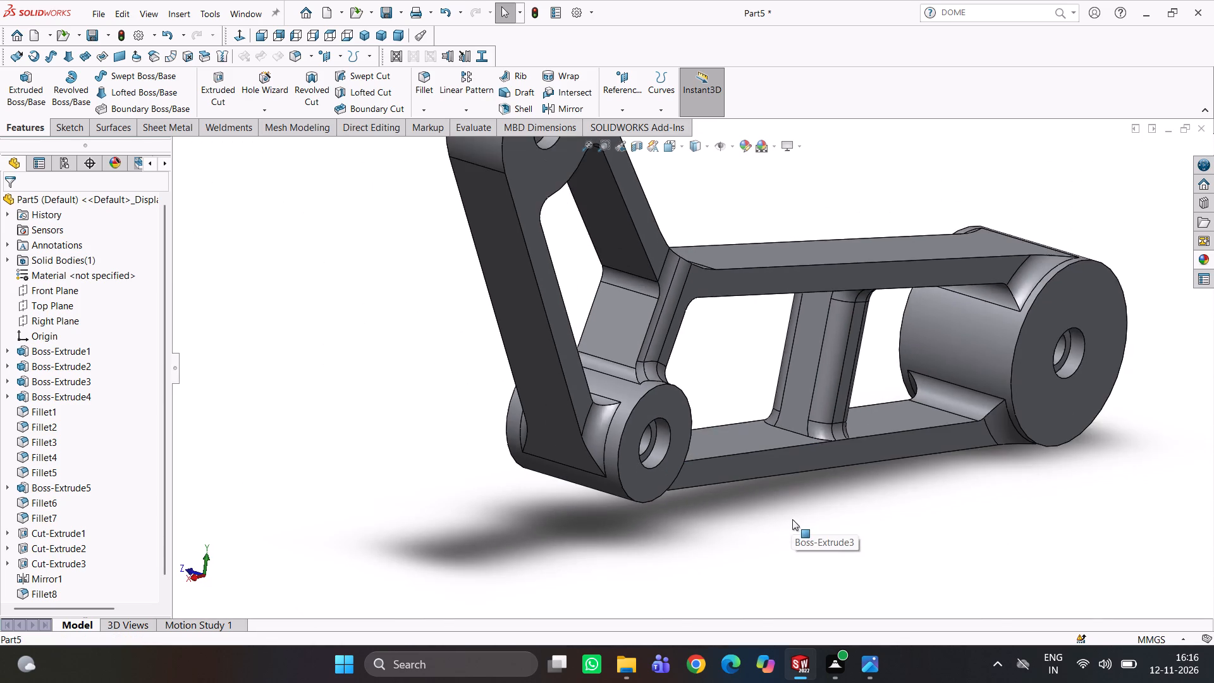
middle_click_drag(794, 519, 876, 534)
scroll(797, 493, "down", 2)
middle_click_drag(796, 493, 816, 517)
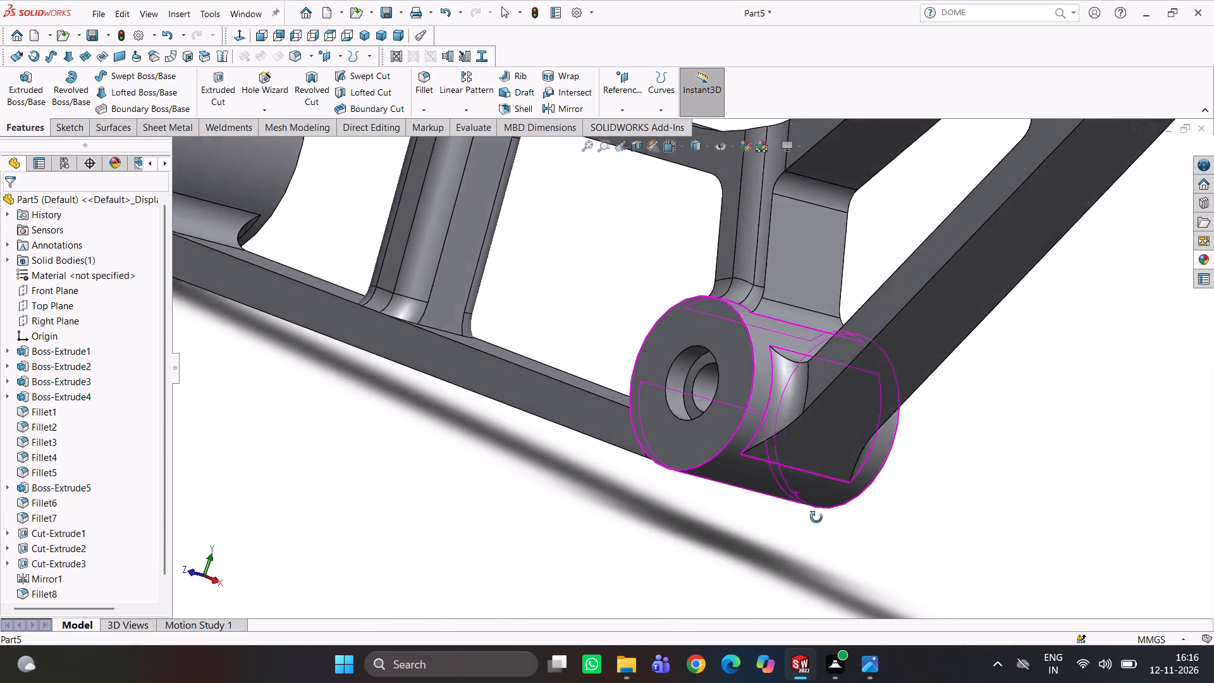
middle_click_drag(816, 517, 833, 541)
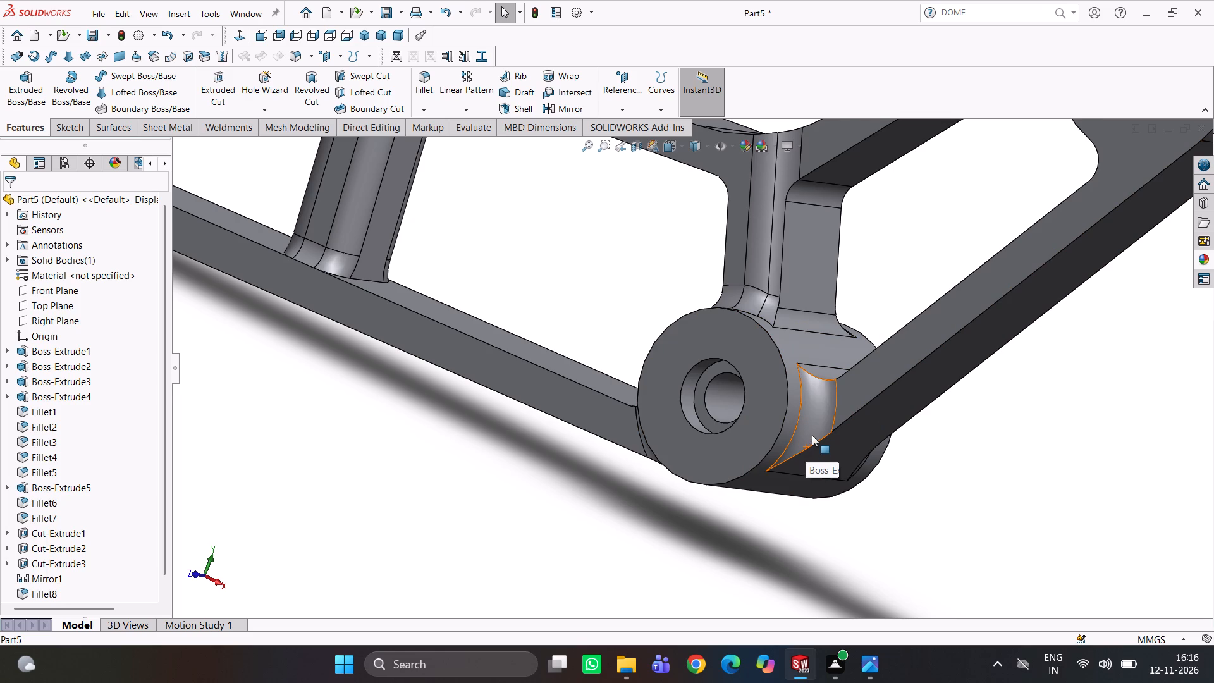
scroll(810, 433, "up", 1)
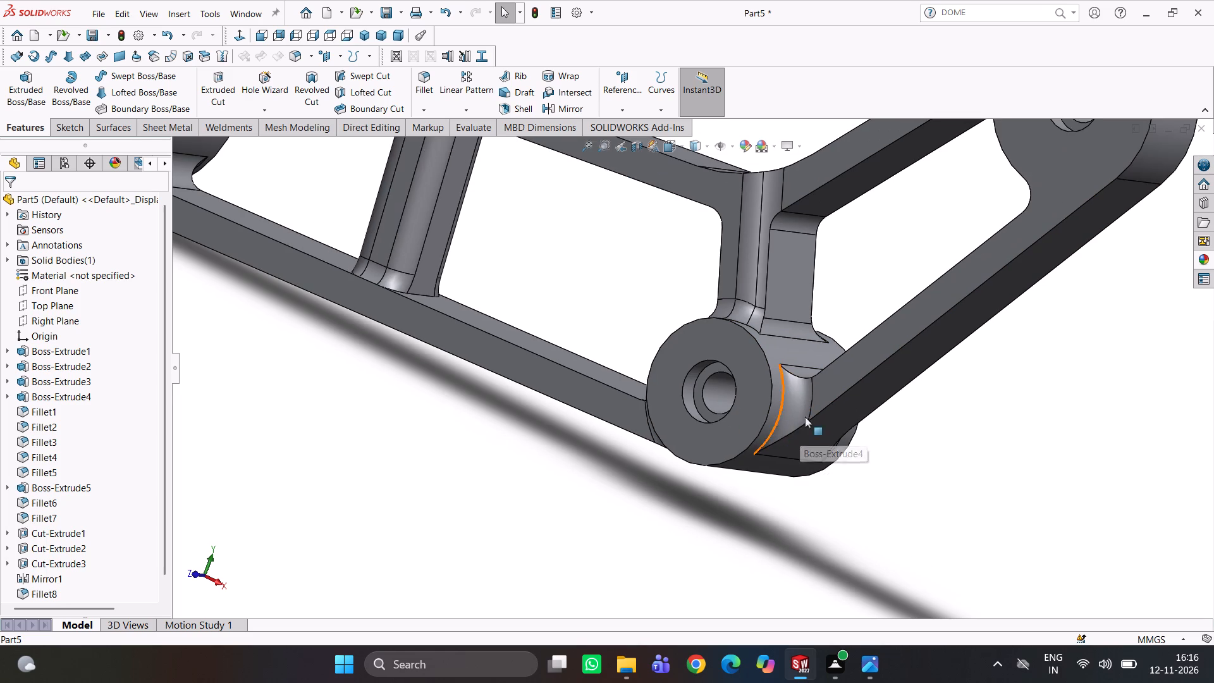
Examine the angled upper section with its rounded end and hole, and review the complete arm from front and below.
scroll(892, 412, "up", 4)
middle_click_drag(890, 413, 958, 416)
scroll(720, 317, "down", 4)
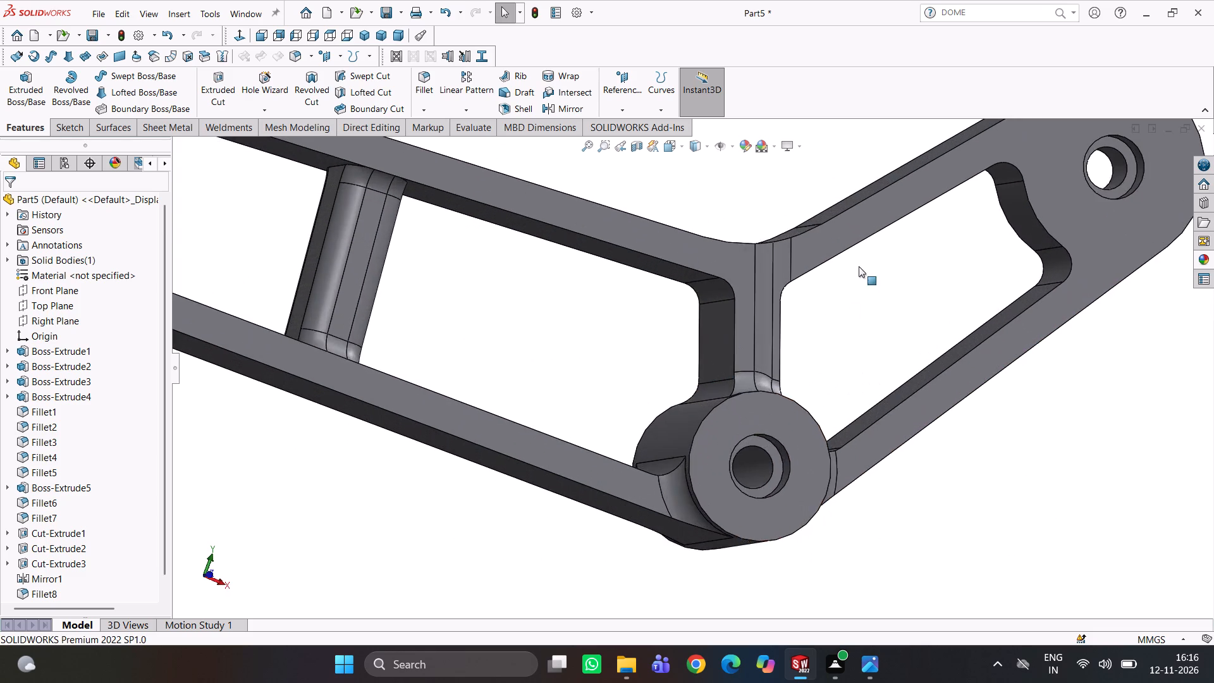
middle_click_drag(859, 266, 828, 335)
scroll(956, 226, "down", 2)
scroll(992, 249, "up", 3)
middle_click_drag(921, 300, 926, 274)
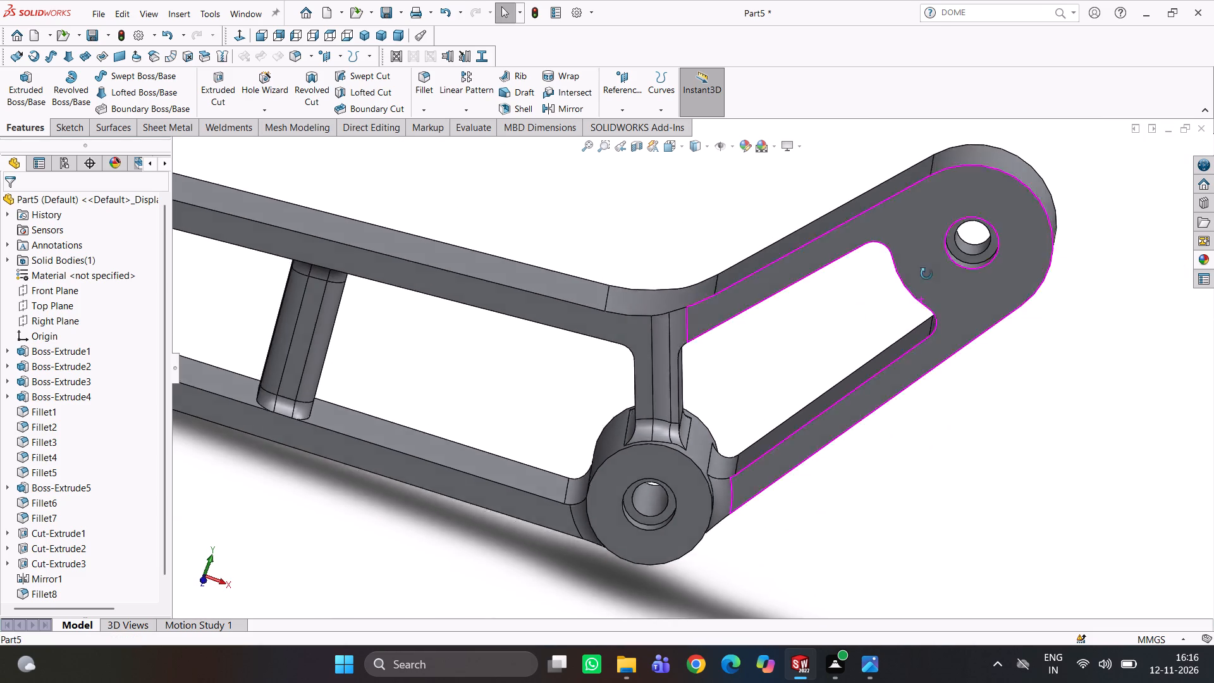
middle_click_drag(926, 274, 909, 156)
scroll(573, 470, "up", 4)
middle_click_drag(628, 472, 668, 480)
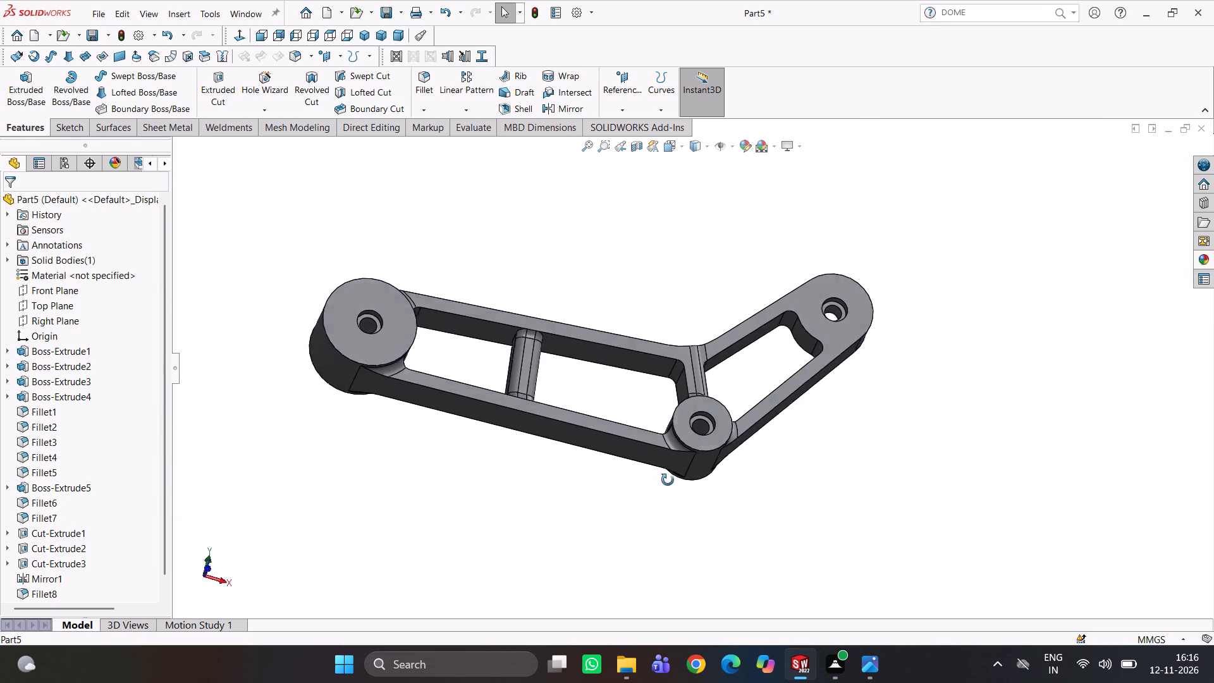
middle_click_drag(668, 480, 679, 487)
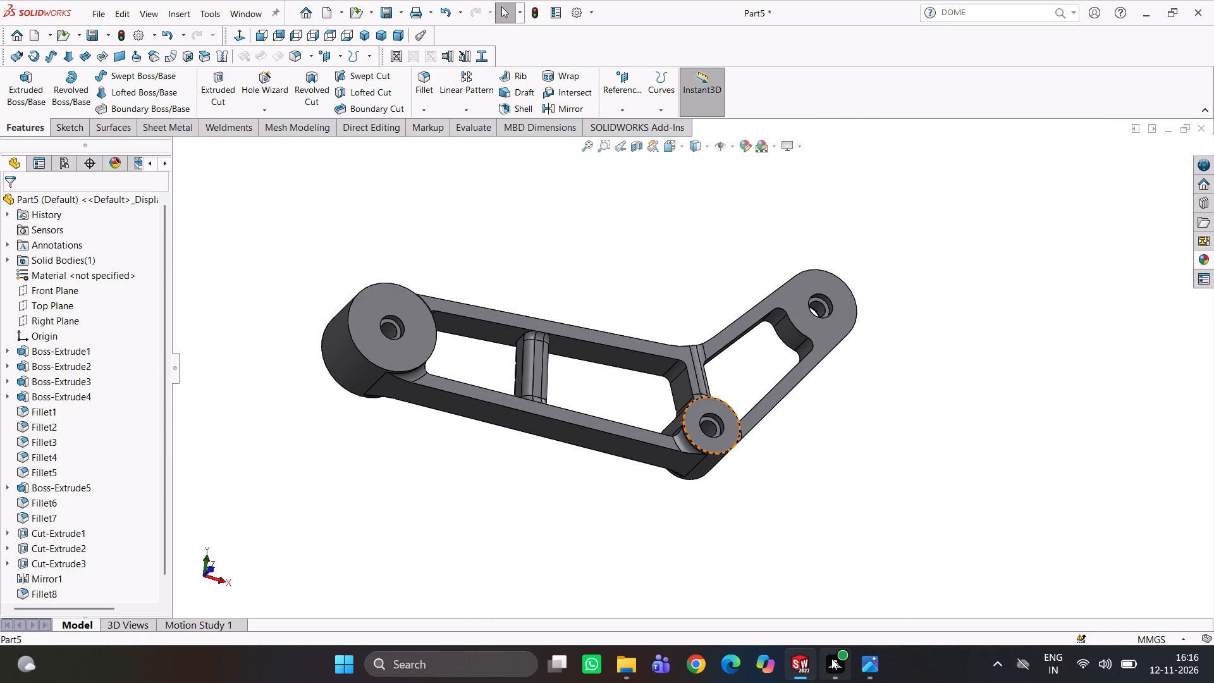
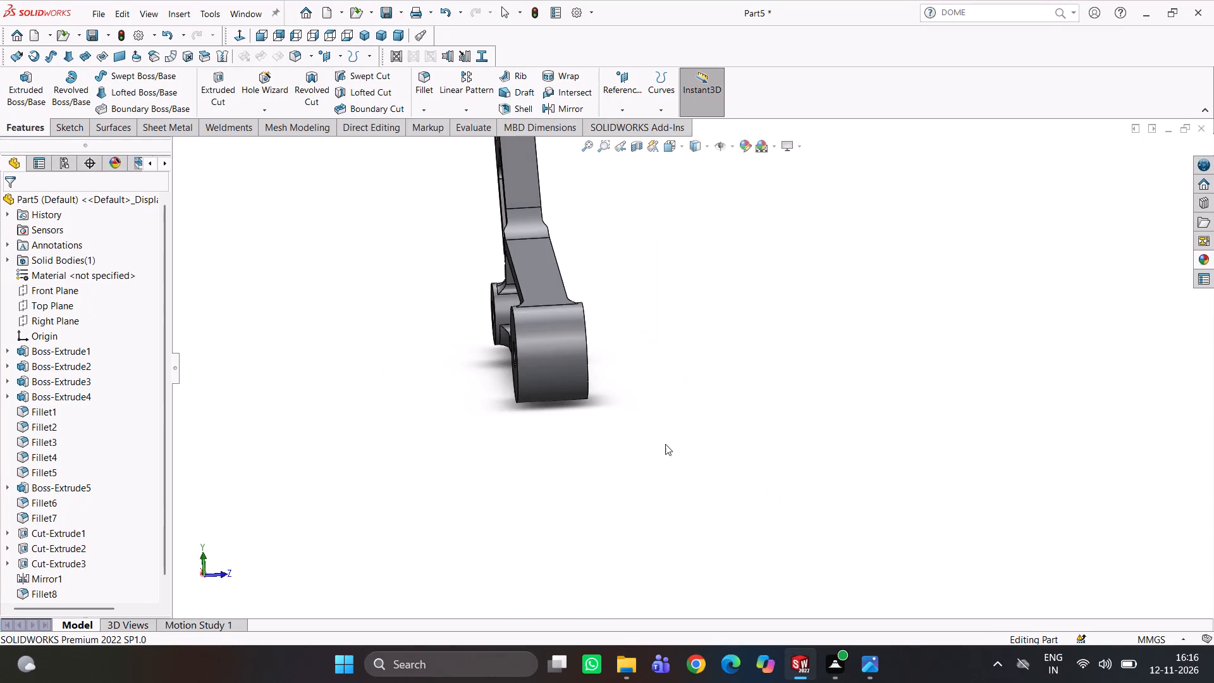
Examine the lower arm from its end and side, including the large boss, the cross rib and the middle boss with its fillets.
scroll(661, 439, "up", 3)
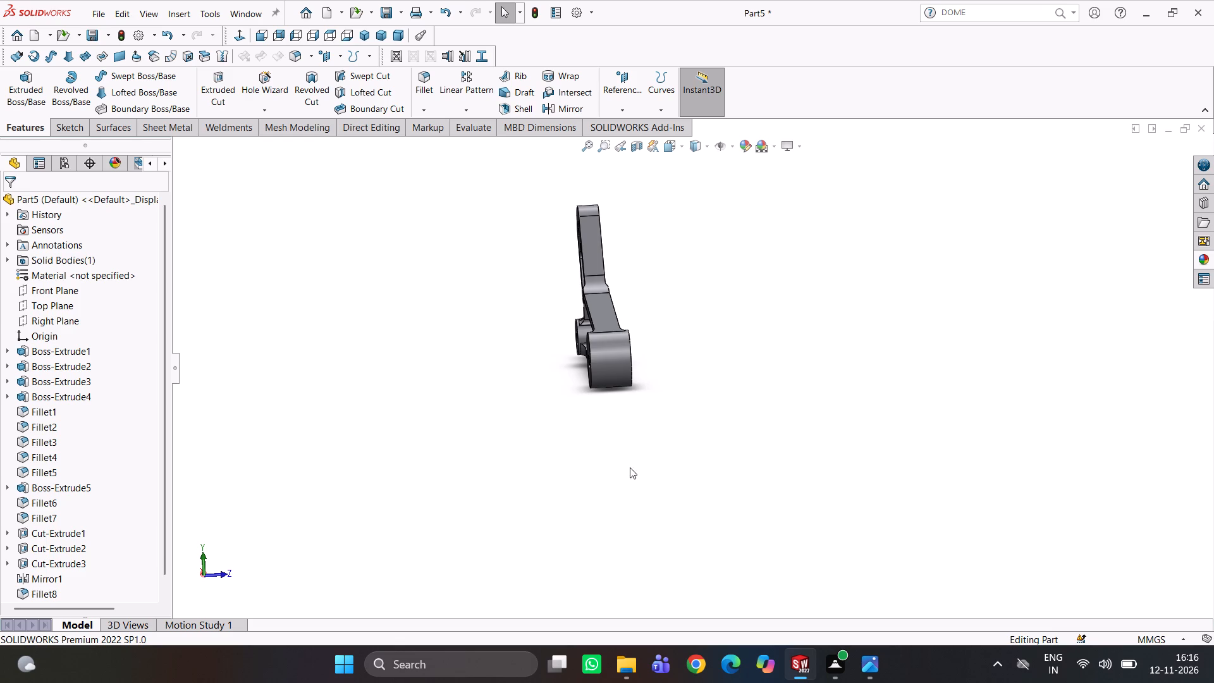
scroll(668, 359, "down", 3)
middle_click_drag(666, 360, 662, 351)
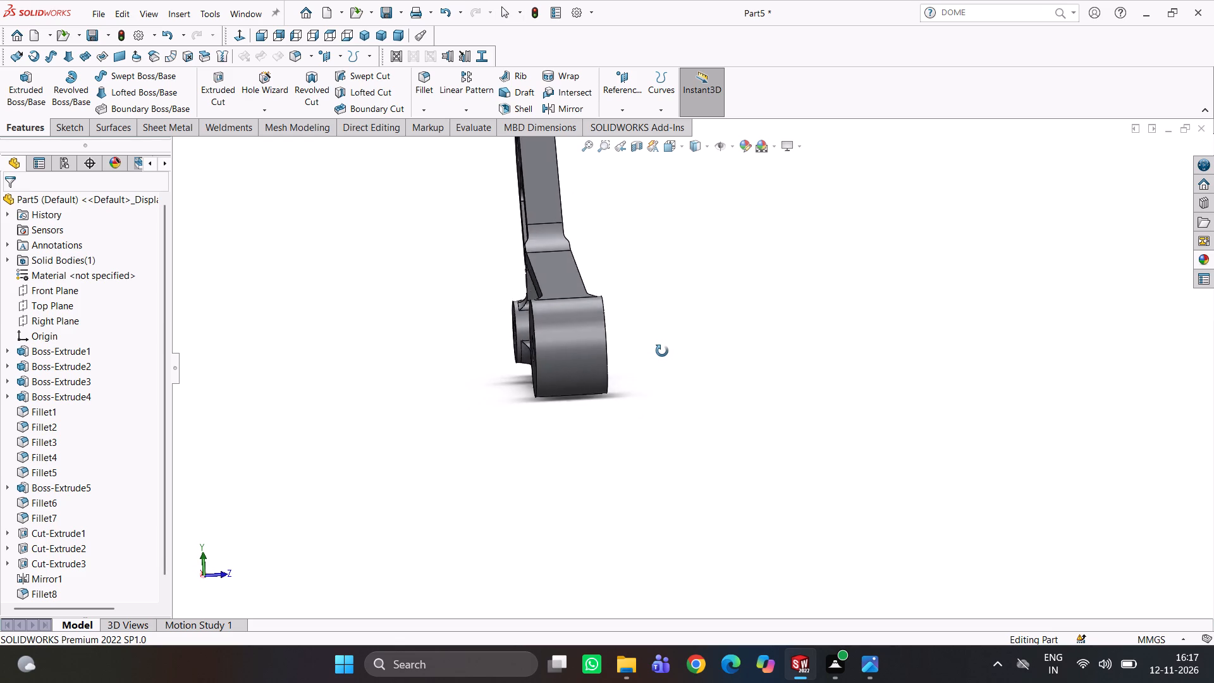
middle_click_drag(662, 351, 559, 388)
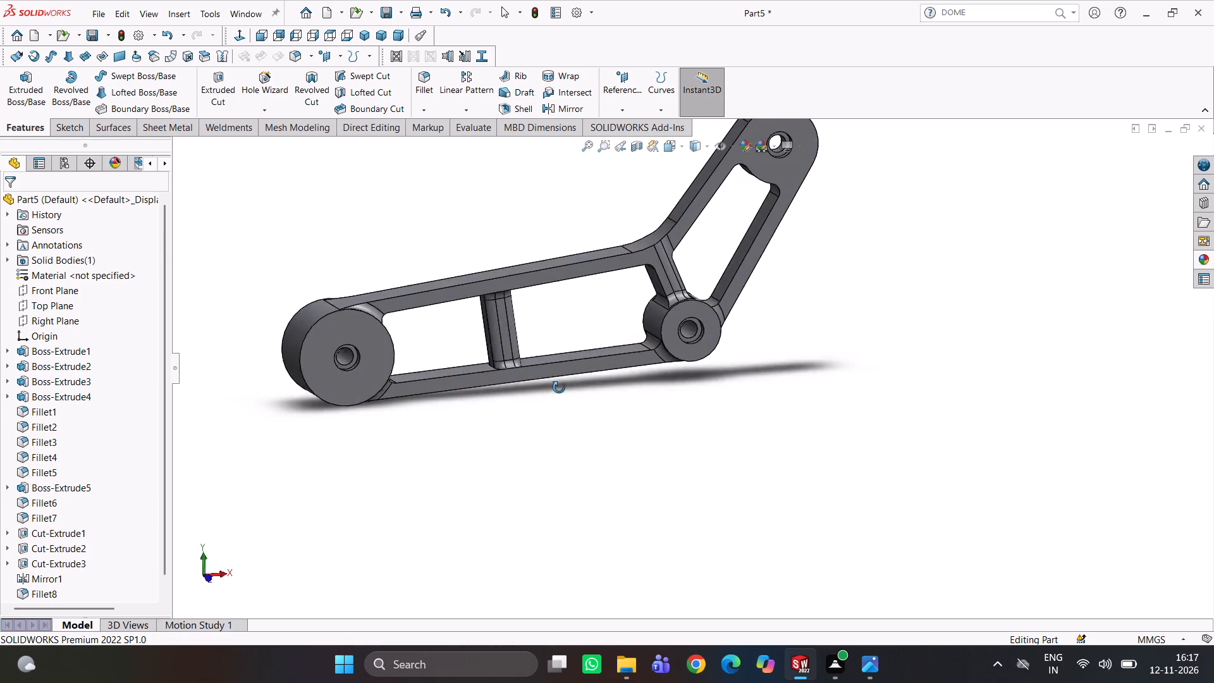
middle_click_drag(559, 388, 575, 447)
scroll(668, 302, "down", 4)
scroll(763, 292, "up", 2)
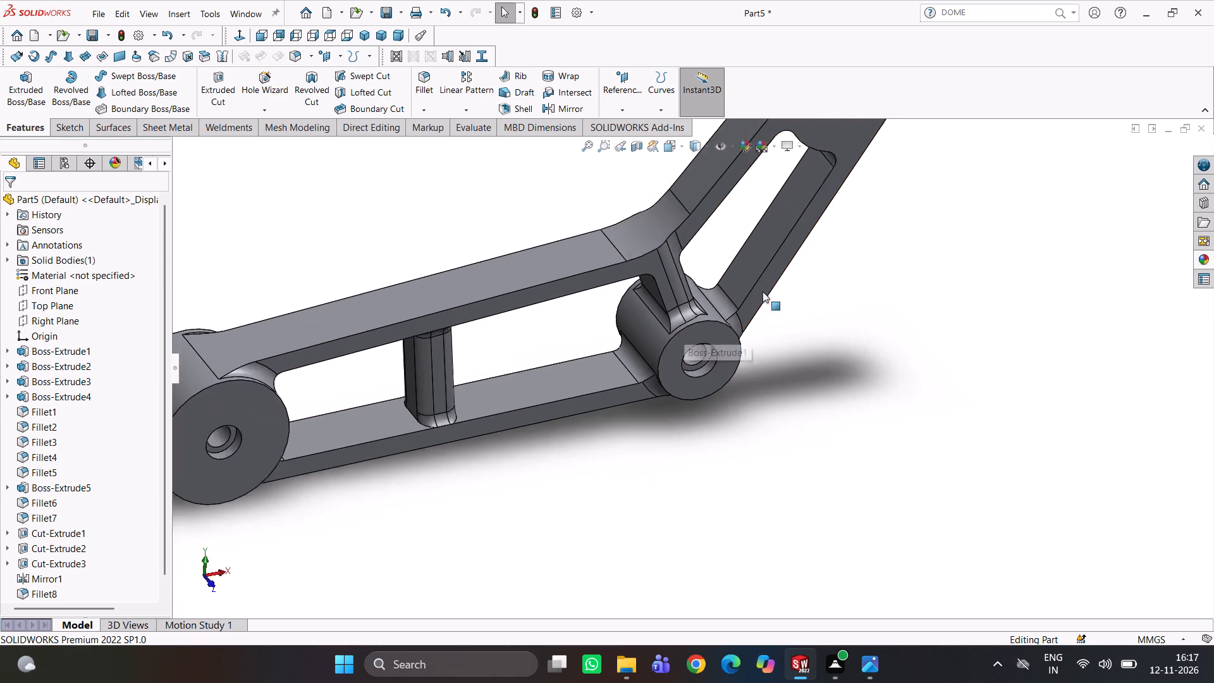
scroll(763, 292, "up", 1)
middle_click_drag(739, 287, 714, 208)
scroll(691, 285, "down", 4)
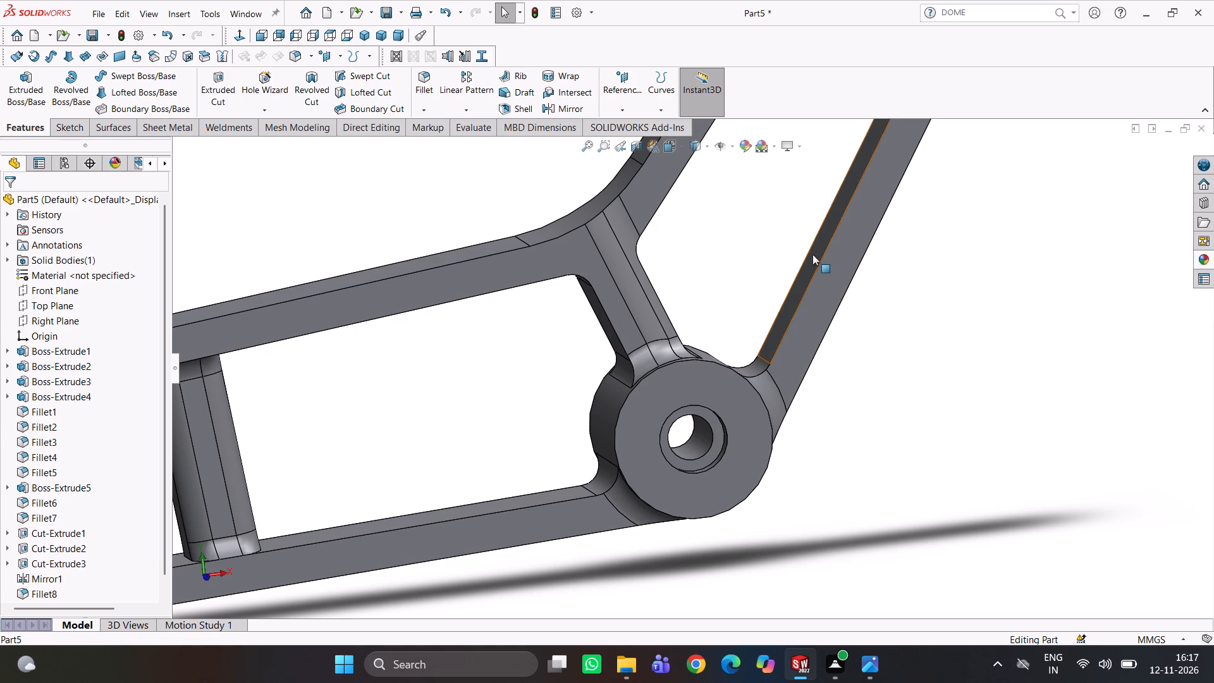
scroll(758, 187, "up", 3)
middle_click_drag(757, 233, 819, 249)
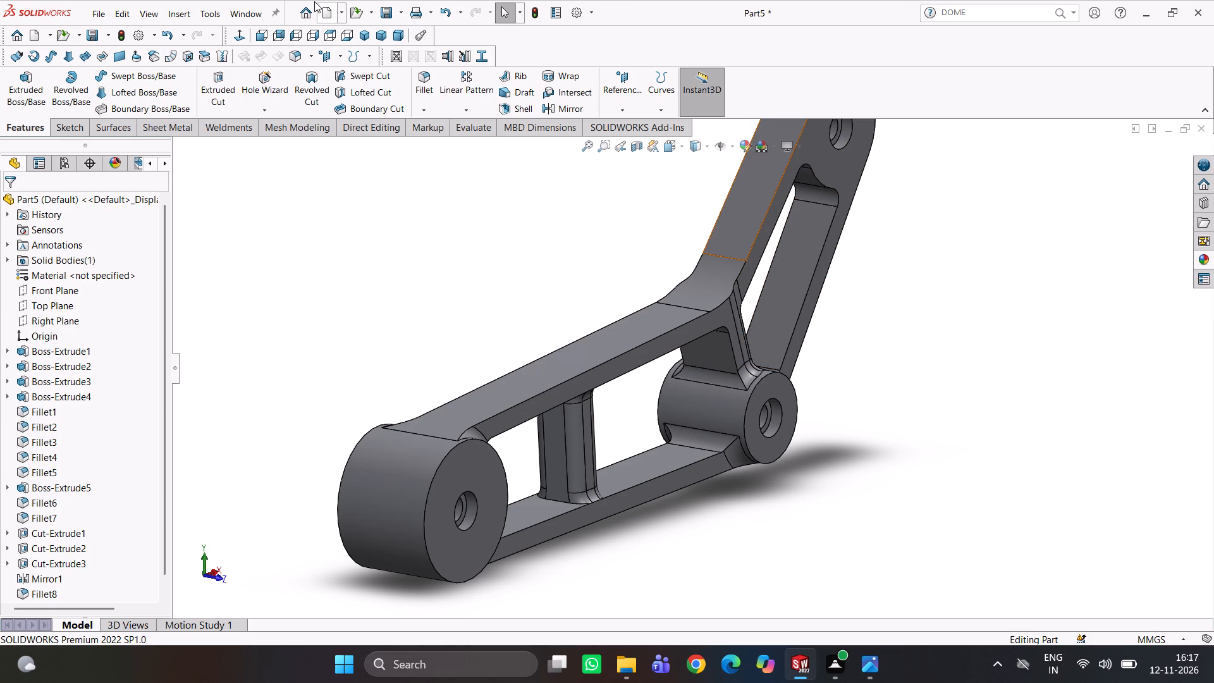
Review the complete arm from oblique, end-on and lower viewpoints, checking the ribs, bosses and angled upper section.
scroll(754, 292, "up", 3)
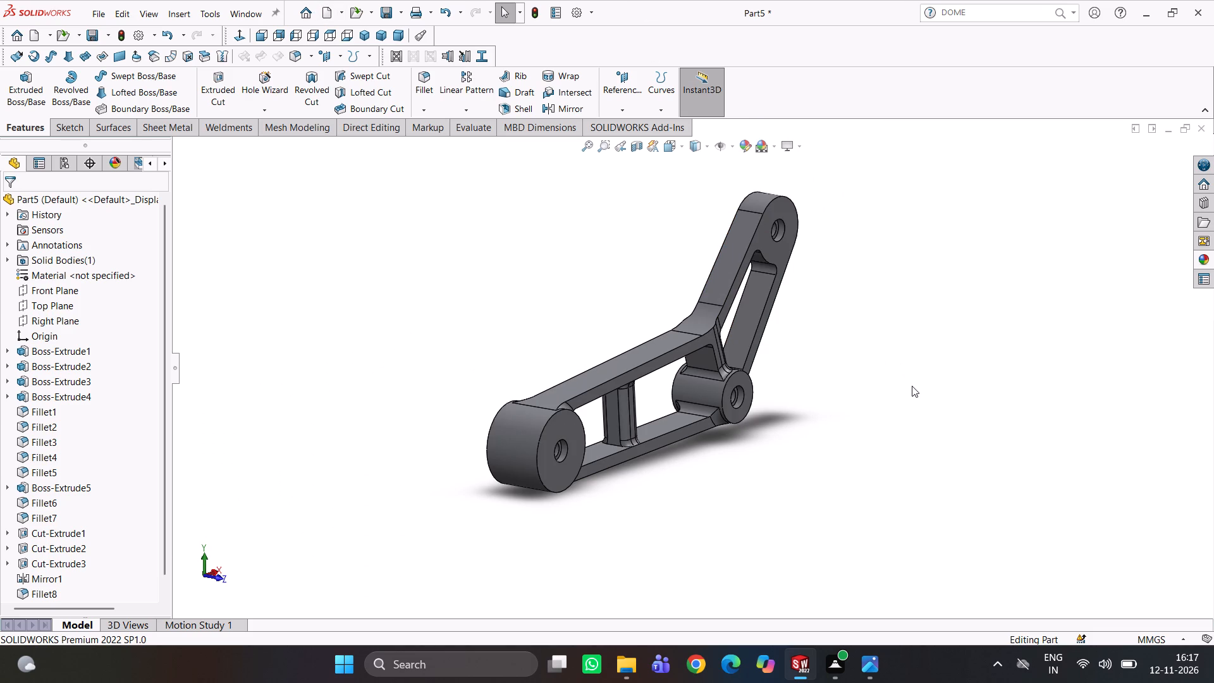
scroll(912, 386, "up", 1)
middle_click_drag(845, 393, 891, 384)
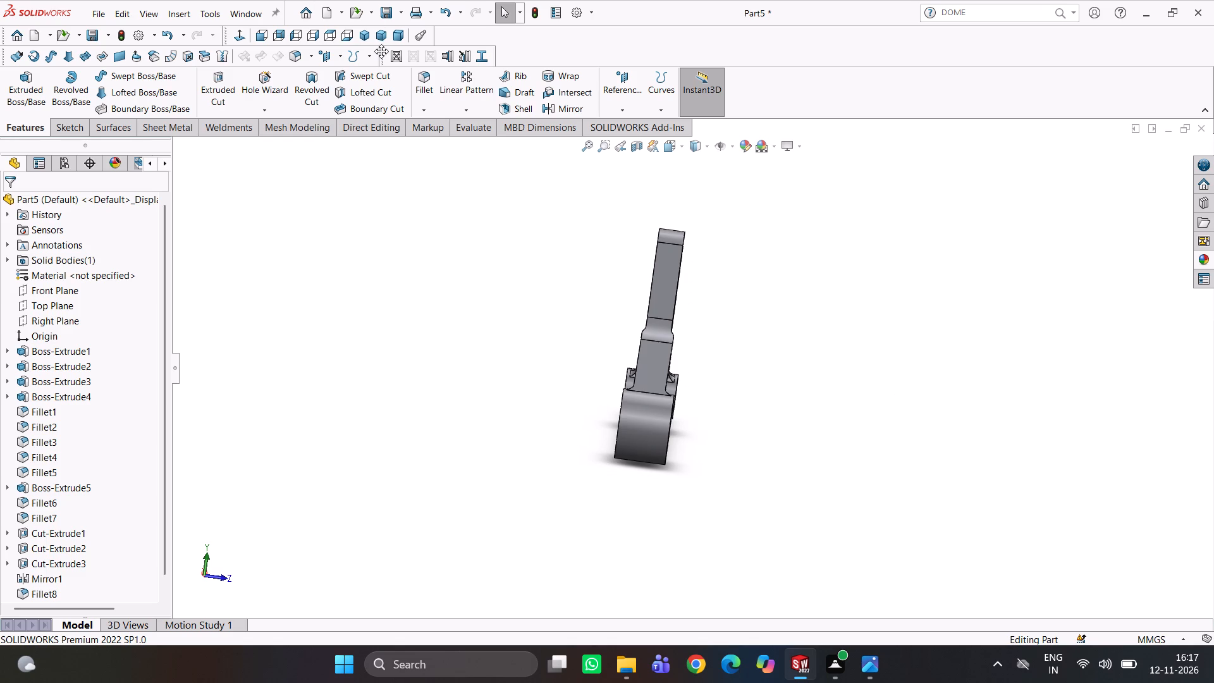
scroll(704, 321, "up", 1)
middle_click_drag(679, 328, 547, 289)
scroll(664, 358, "down", 4)
middle_click_drag(681, 365, 714, 441)
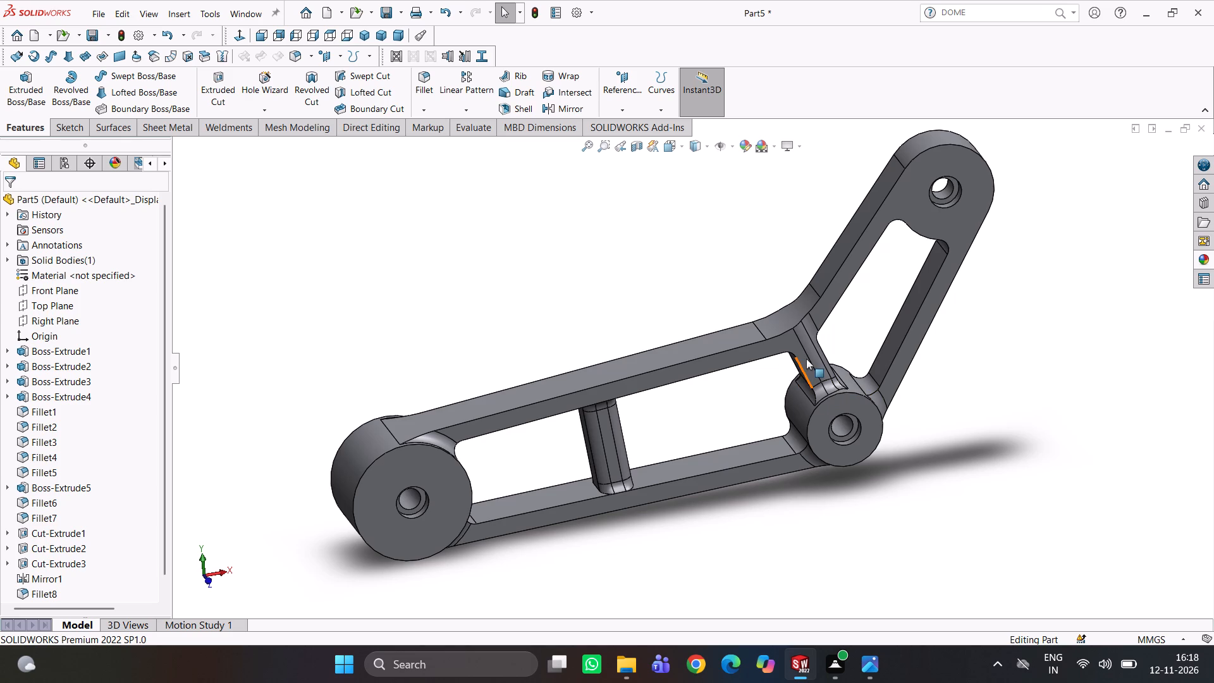
scroll(805, 395, "up", 3)
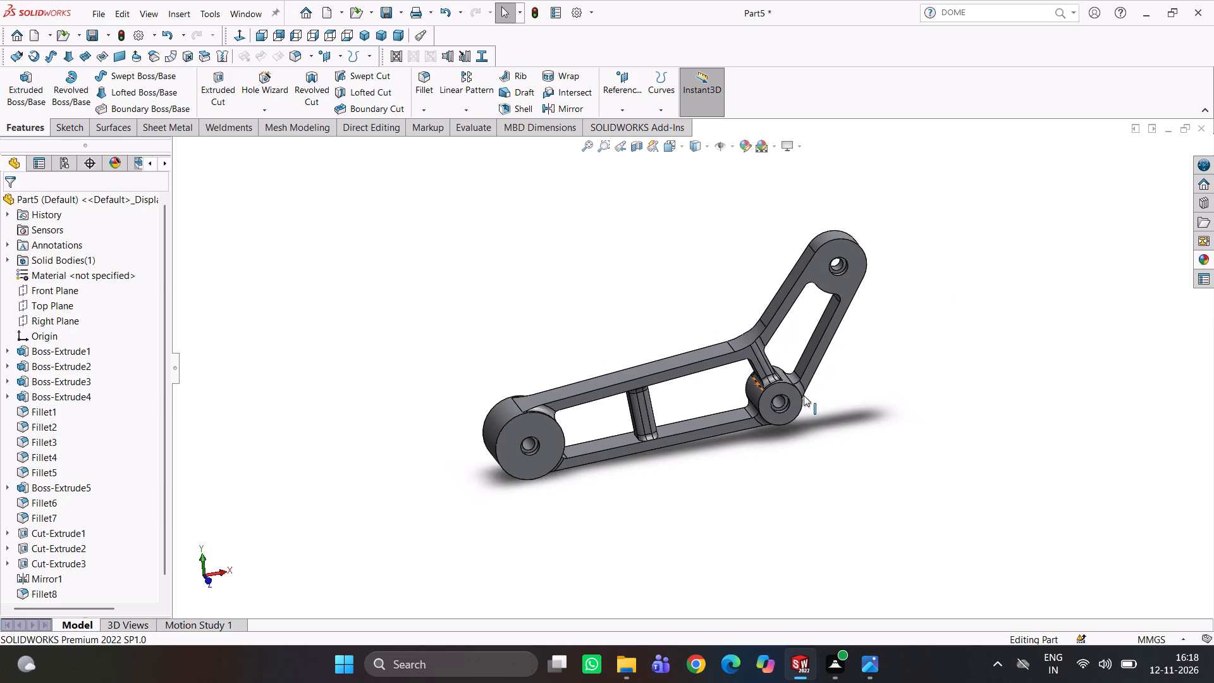
middle_click_drag(758, 395, 771, 324)
scroll(777, 413, "down", 3)
middle_click_drag(775, 413, 807, 386)
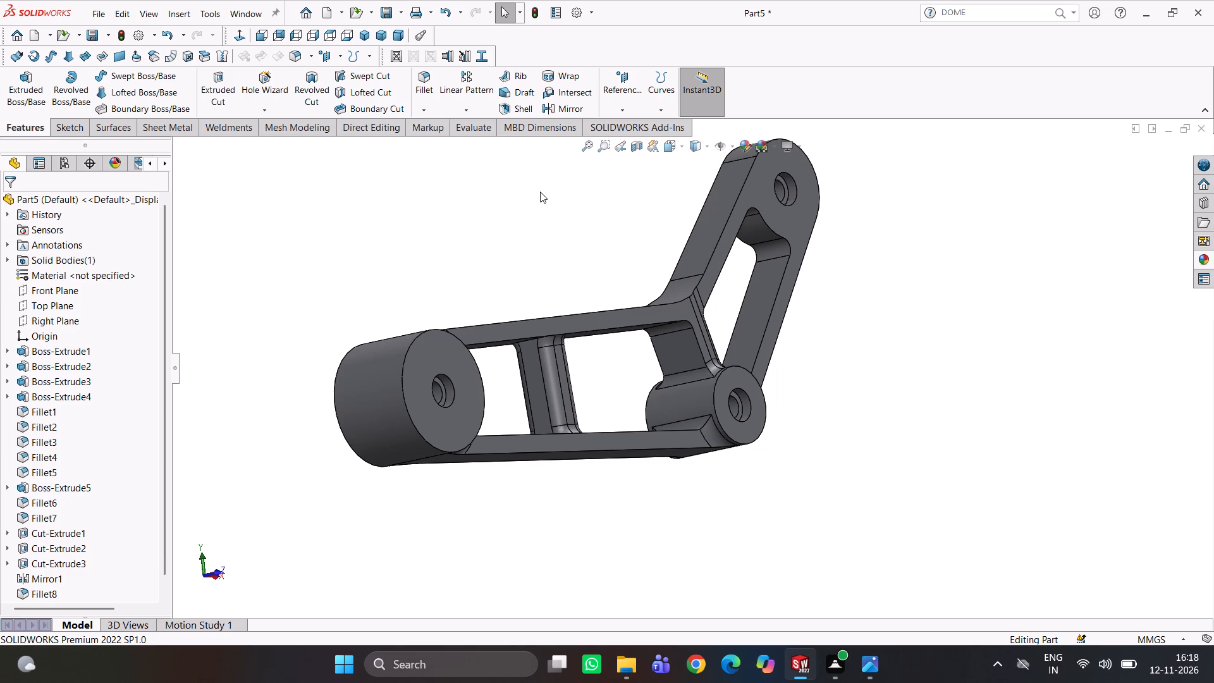
middle_click_drag(529, 240, 541, 278)
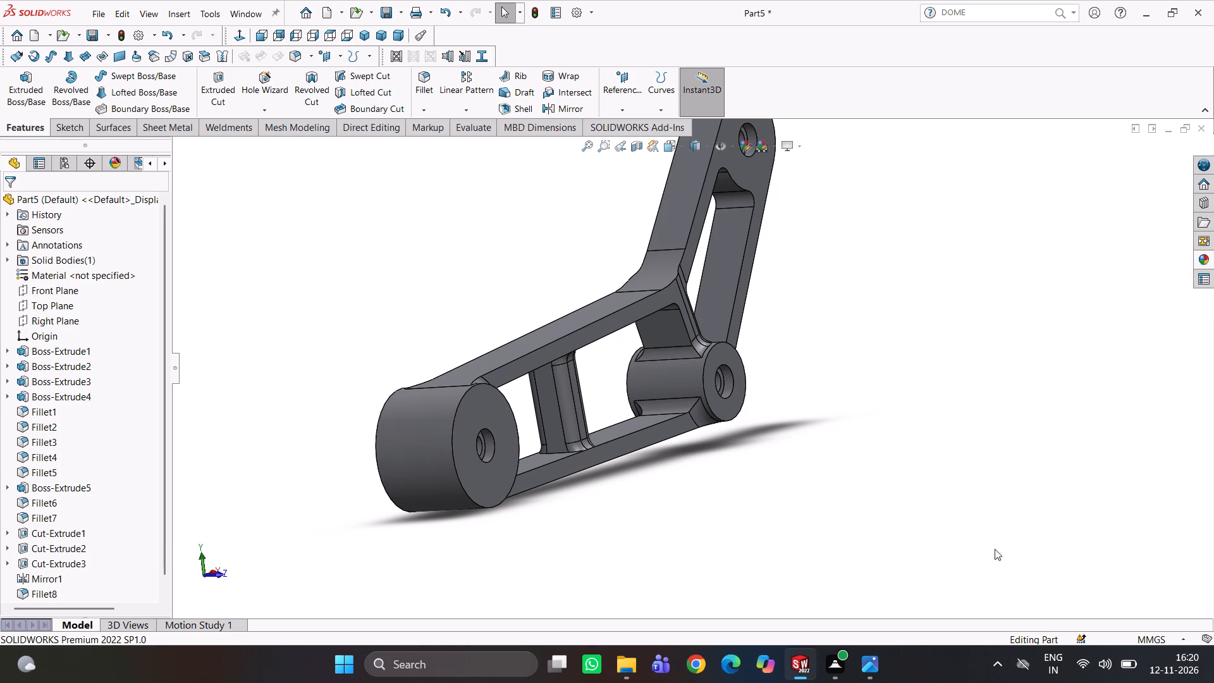
Inspect the large end boss and the lower arm from above and from the side, including the holes and the cross rib.
scroll(930, 539, "up", 2)
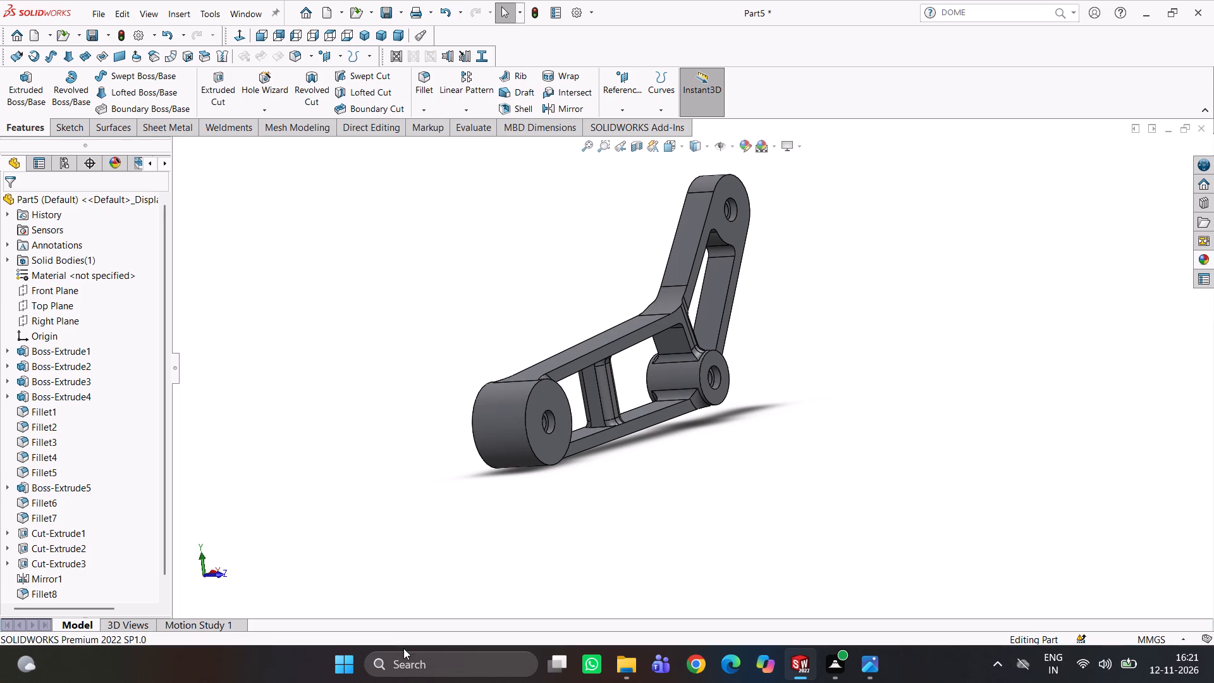
scroll(120, 636, "down", 1)
scroll(548, 471, "down", 2)
middle_click_drag(556, 475, 613, 557)
scroll(740, 398, "down", 1)
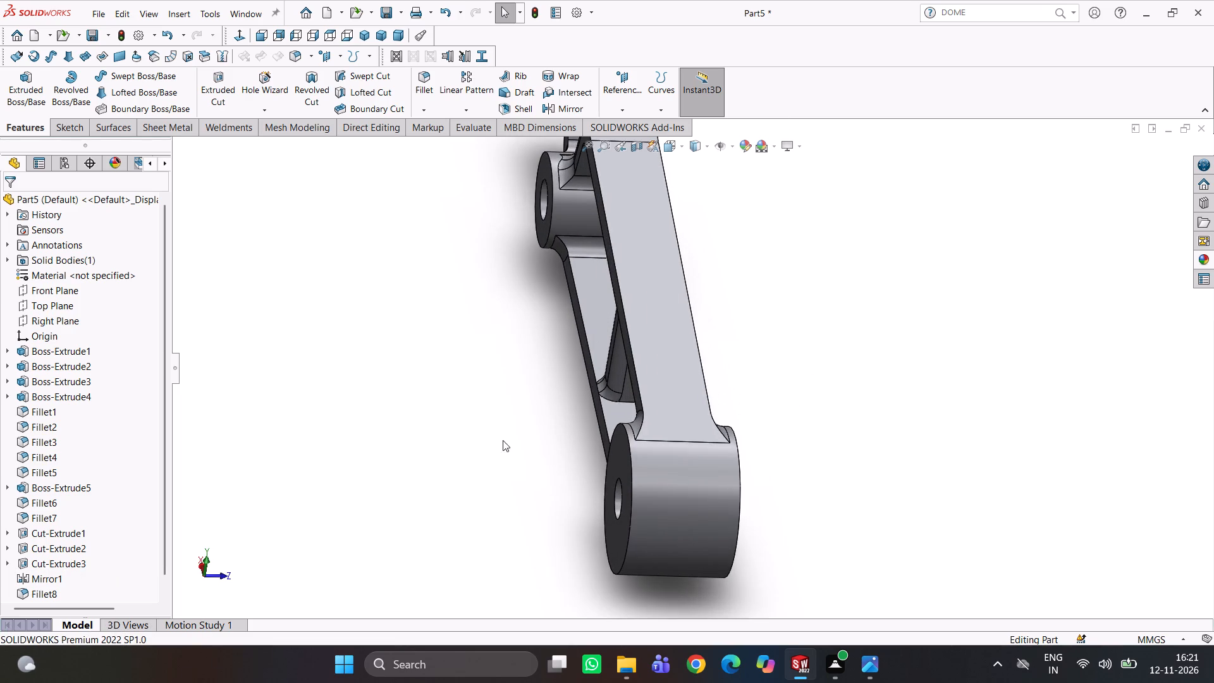
scroll(487, 436, "down", 2)
middle_click_drag(586, 306, 682, 428)
scroll(683, 423, "down", 1)
scroll(659, 360, "up", 4)
scroll(703, 302, "up", 2)
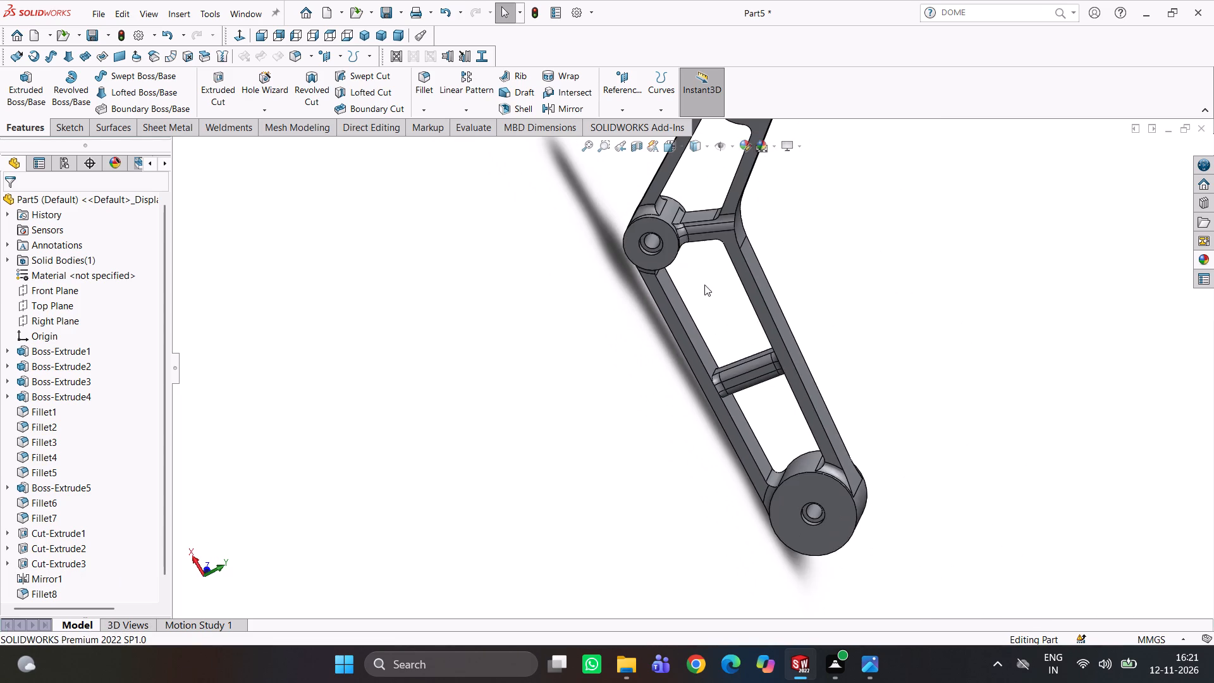
middle_click_drag(681, 243, 635, 162)
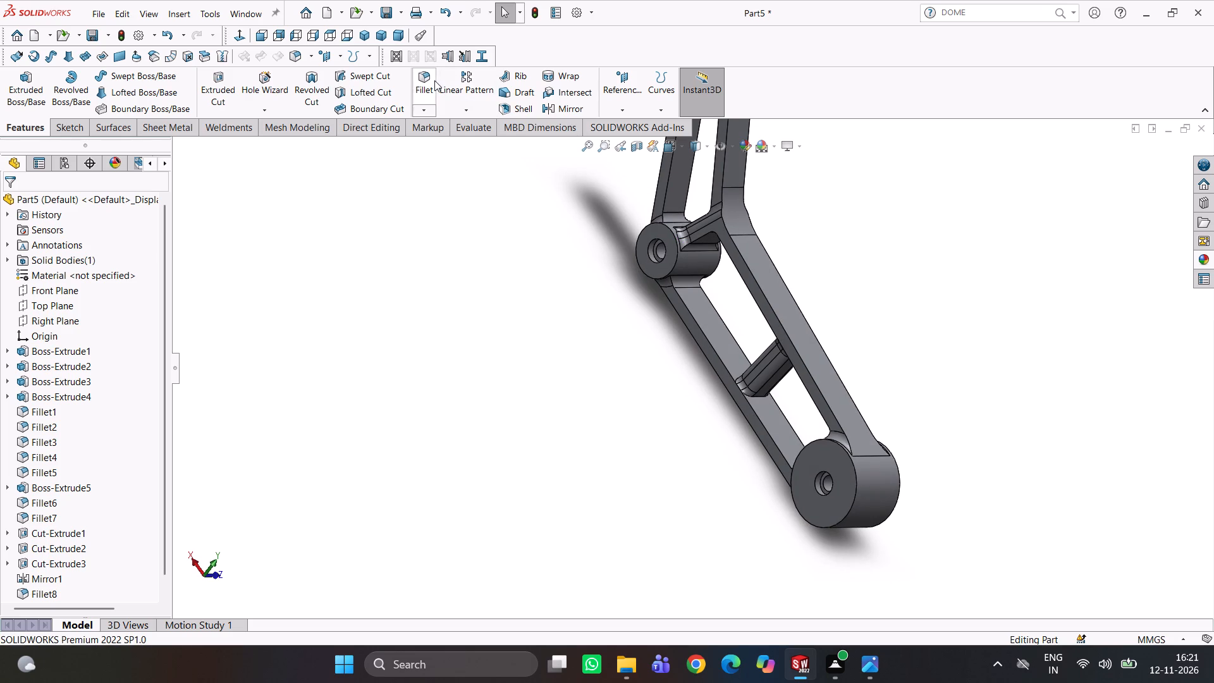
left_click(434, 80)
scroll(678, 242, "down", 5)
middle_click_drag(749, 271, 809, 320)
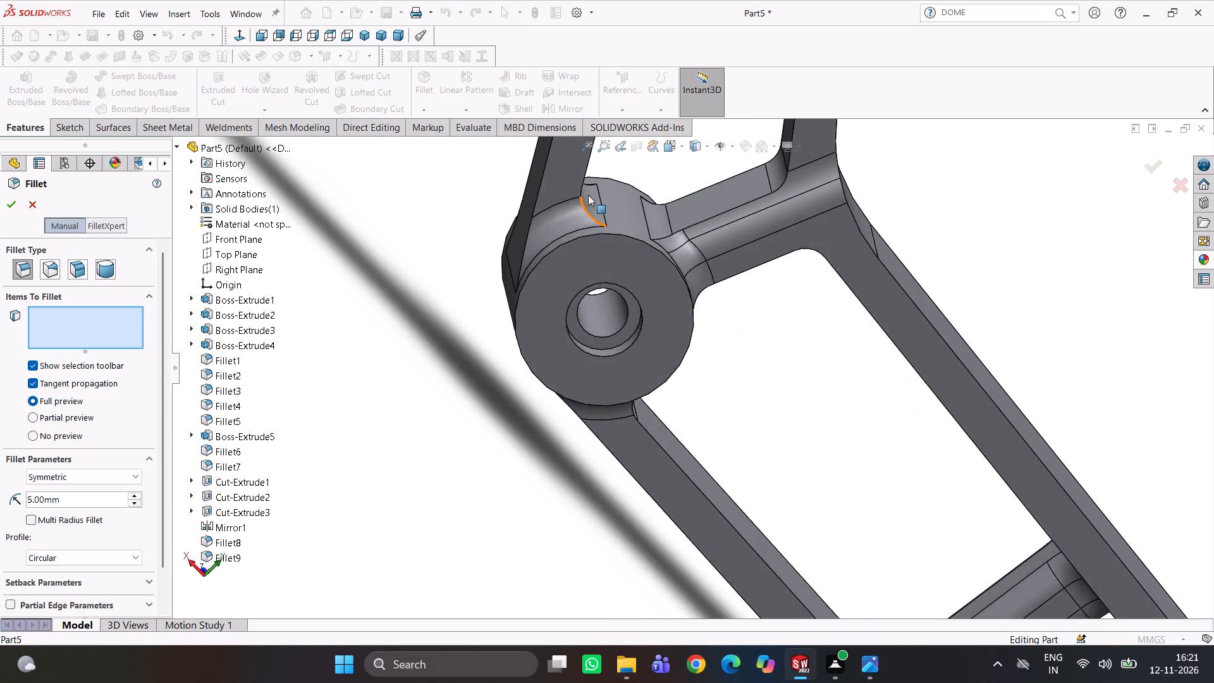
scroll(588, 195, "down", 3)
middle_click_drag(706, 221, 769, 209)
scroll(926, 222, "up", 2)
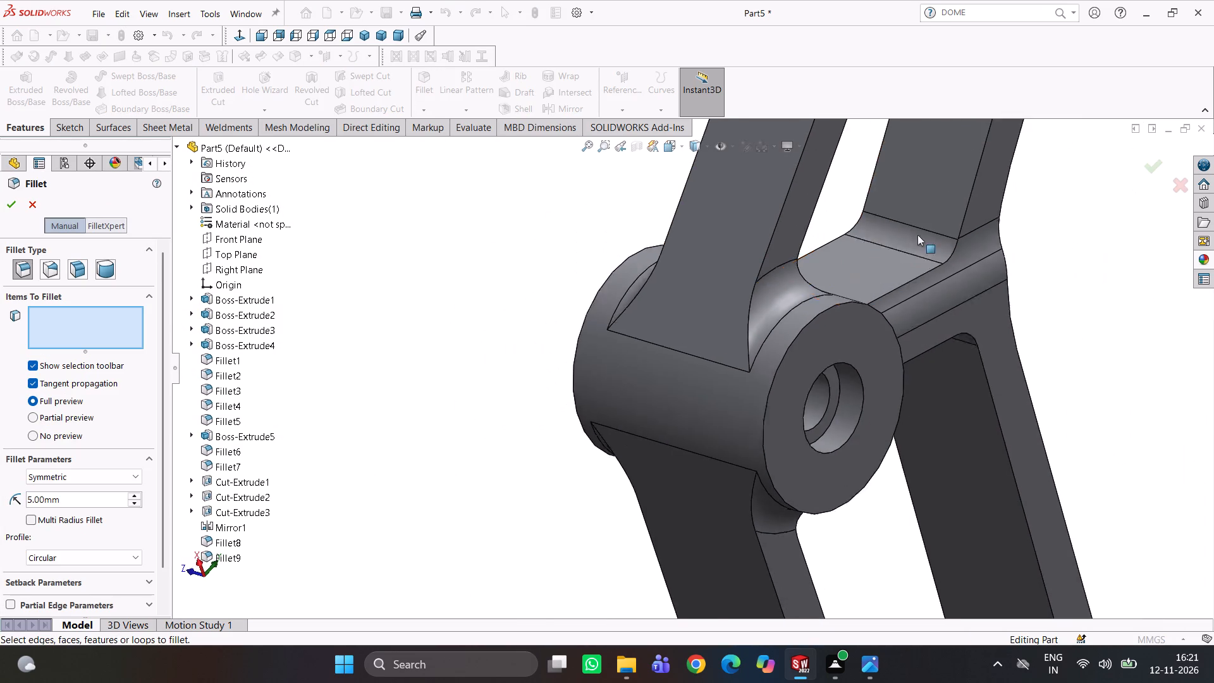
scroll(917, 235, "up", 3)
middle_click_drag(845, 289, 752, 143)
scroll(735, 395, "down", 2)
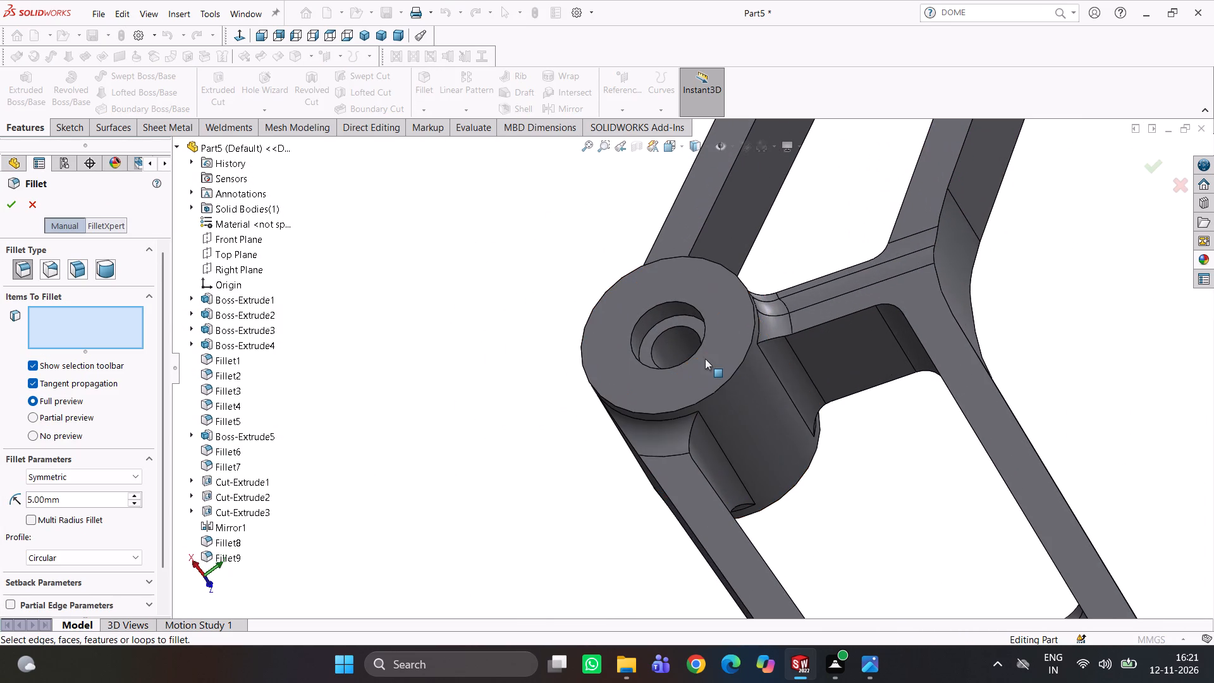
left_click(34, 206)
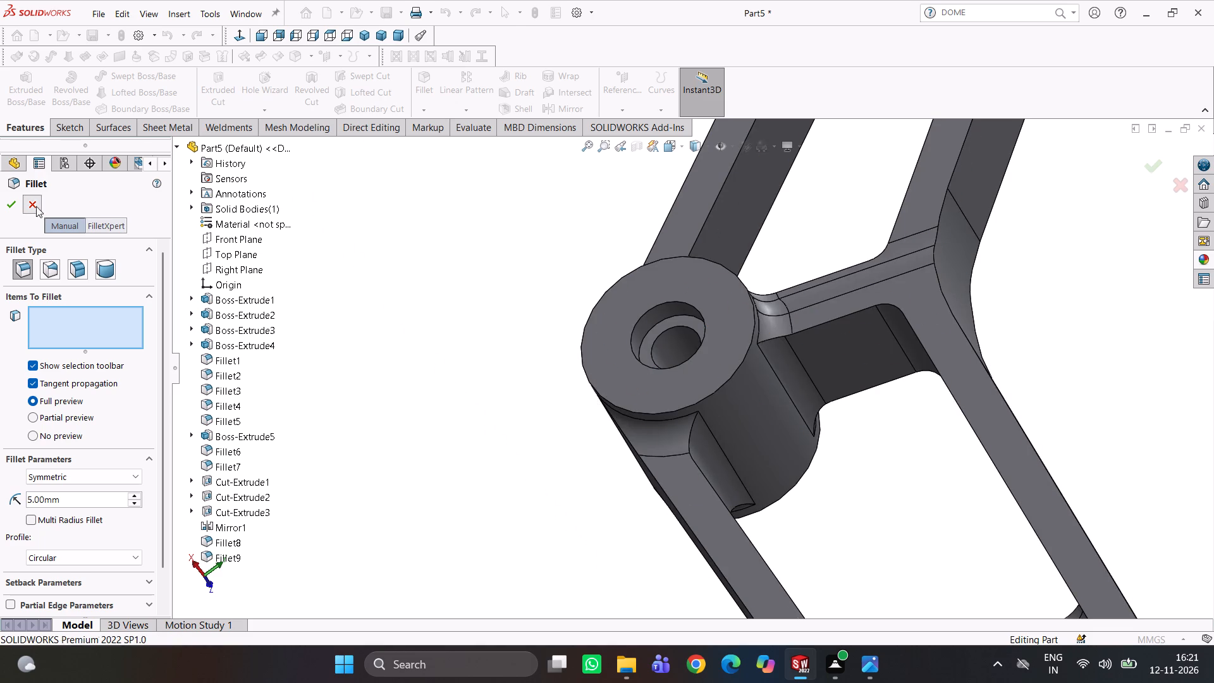
Start a 0.5 mm × 45° chamfer on the counterbore rim and inner bore edge at both faces of the middle boss.
left_click(428, 115)
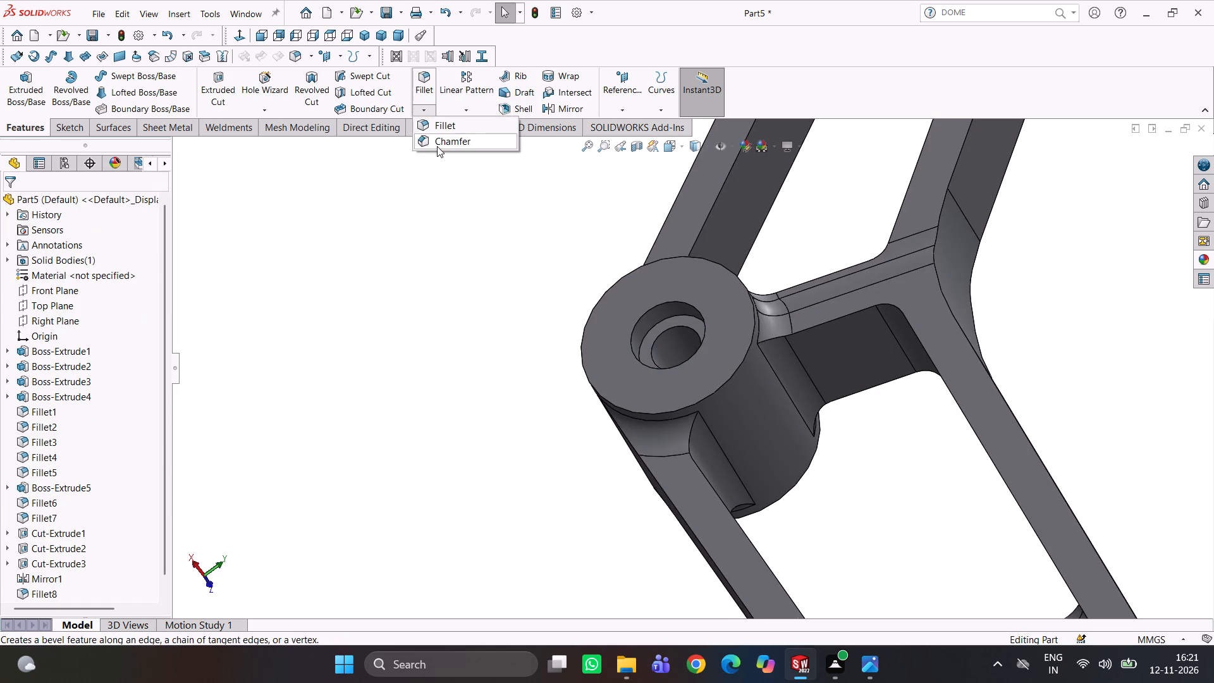
left_click(437, 146)
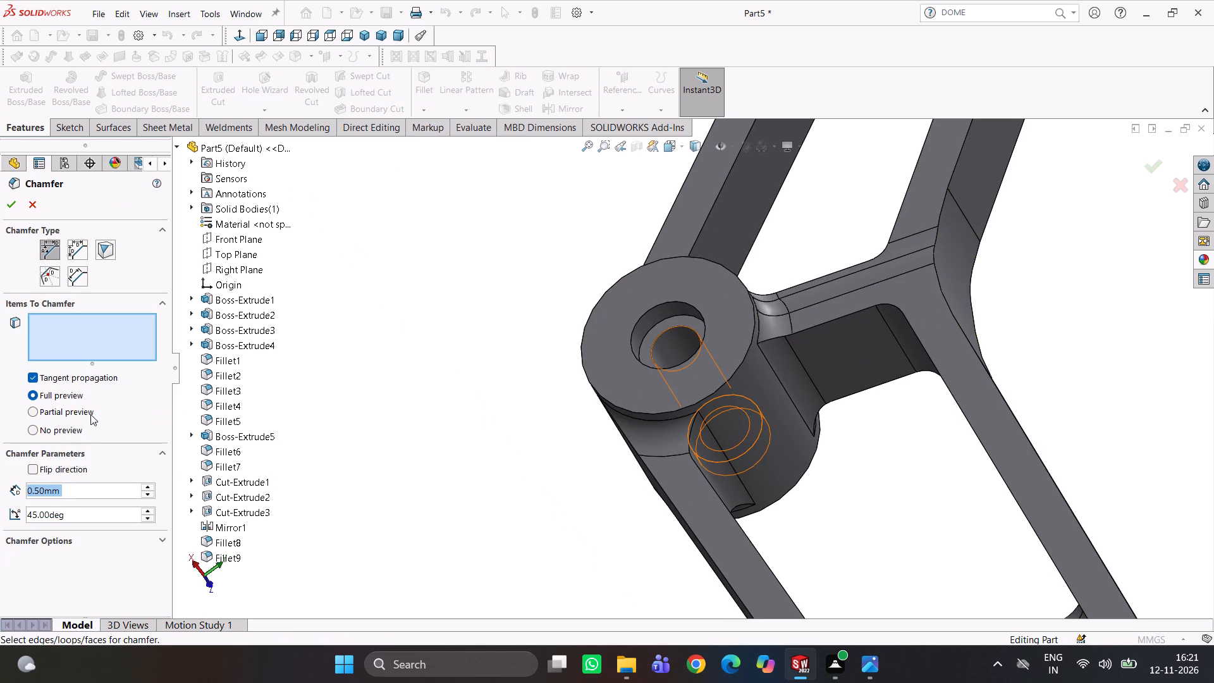
left_click(658, 305)
scroll(635, 323, "down", 4)
middle_click_drag(688, 359, 706, 392)
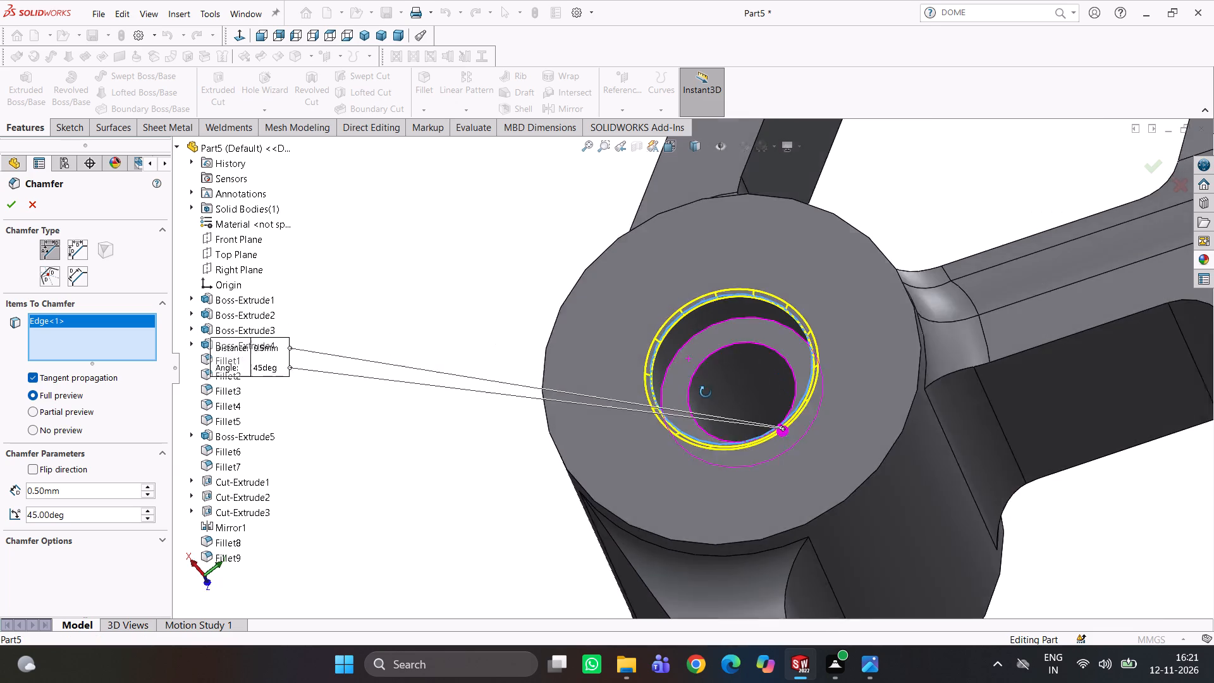
middle_click_drag(706, 392, 708, 401)
left_click(716, 351)
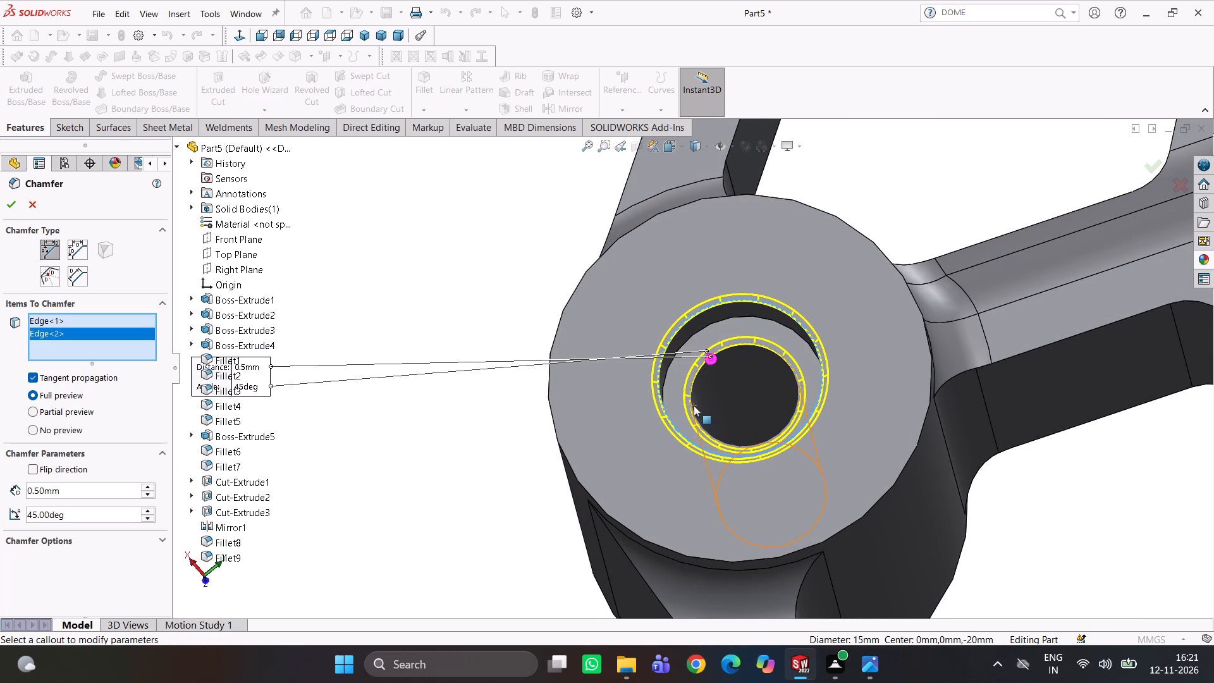
scroll(821, 397, "up", 2)
middle_click_drag(868, 405, 671, 223)
scroll(867, 459, "up", 3)
scroll(875, 470, "down", 4)
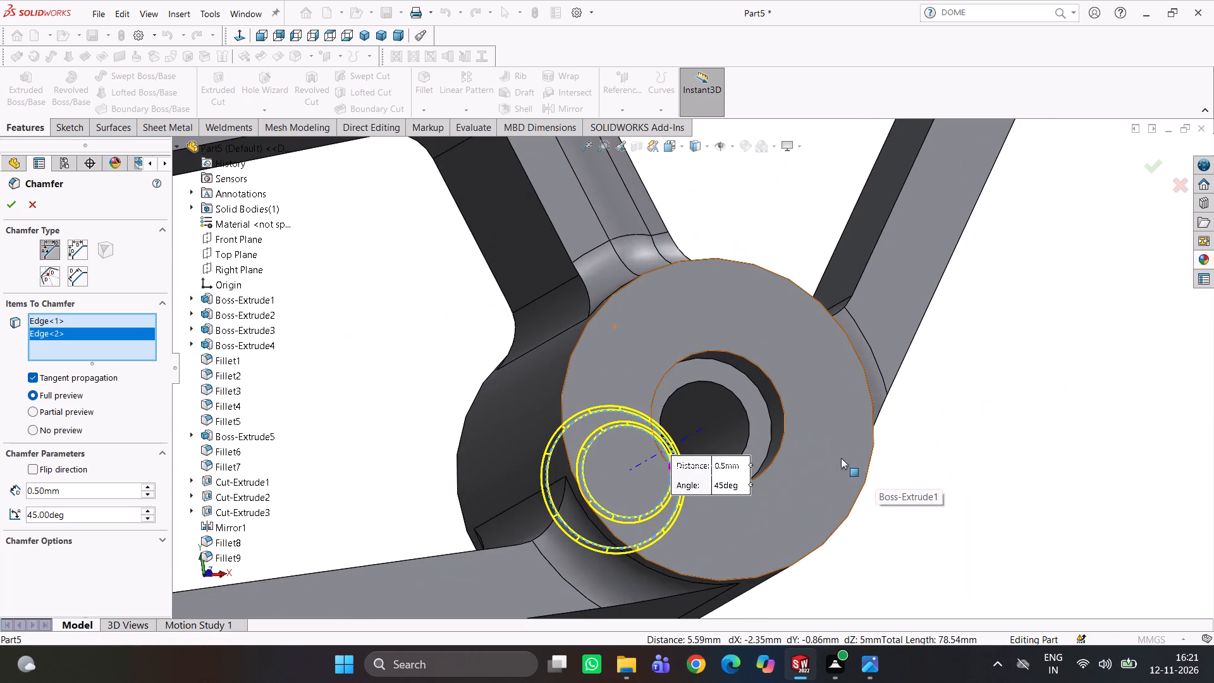
scroll(757, 382, "down", 2)
left_click(720, 404)
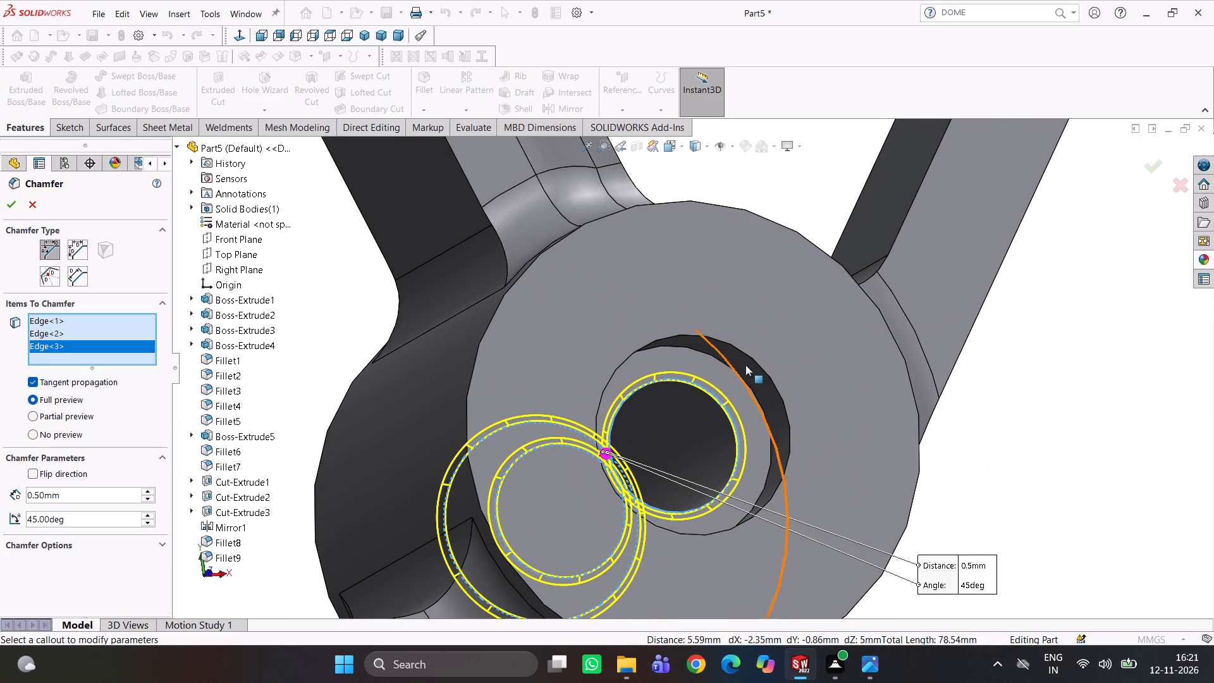
left_click(749, 357)
Add the counterbore rim and inner bore edge on one face of the large end boss to the 0.5 mm × 45° chamfer.
scroll(733, 412, "up", 4)
middle_click_drag(733, 441, 780, 433)
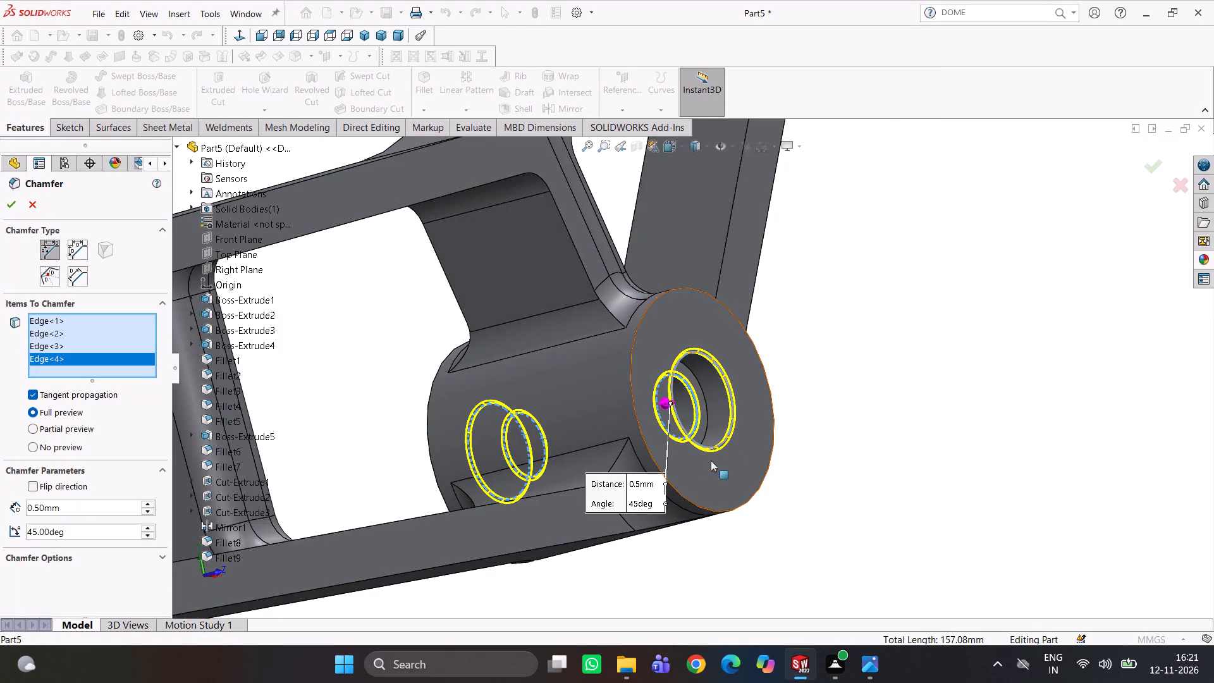
scroll(711, 460, "up", 3)
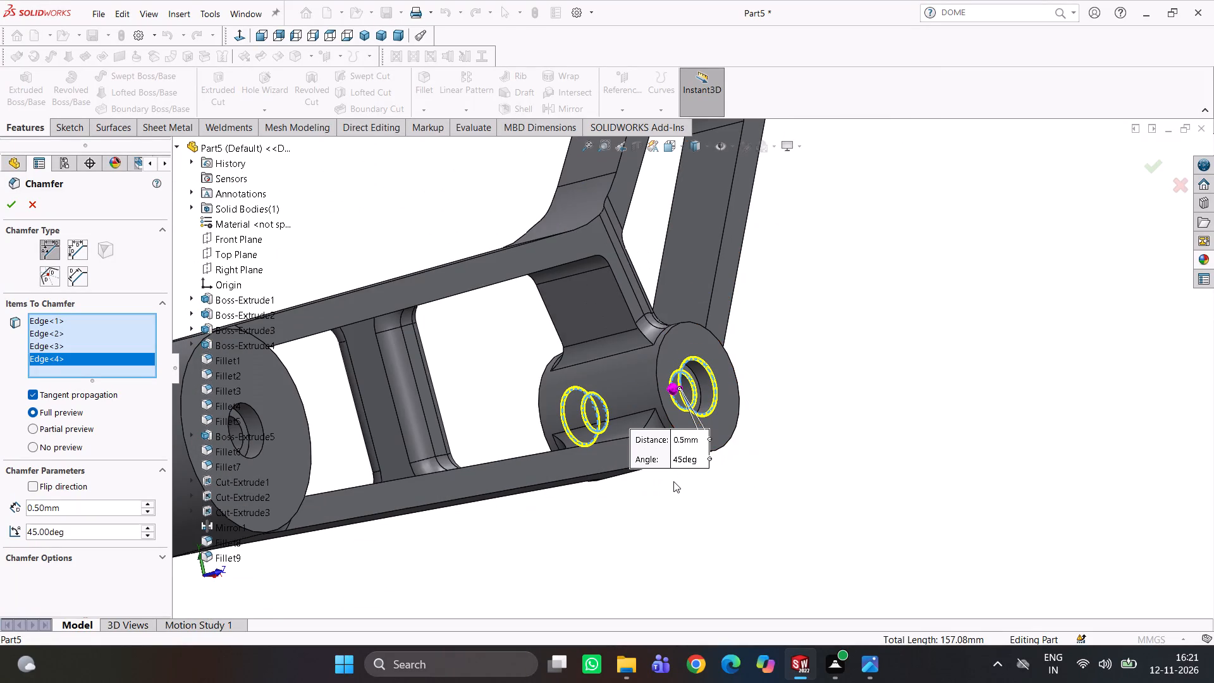
scroll(675, 483, "up", 1)
middle_click_drag(728, 483, 837, 451)
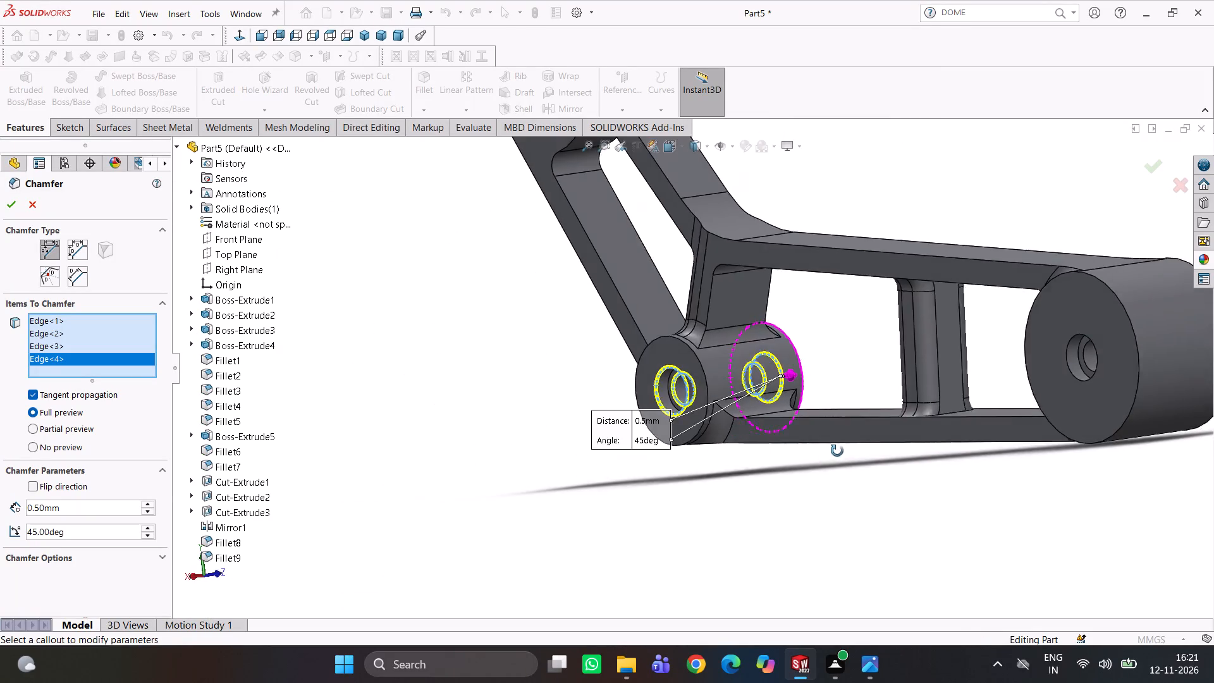
middle_click_drag(837, 451, 846, 444)
scroll(932, 369, "up", 2)
scroll(1003, 336, "down", 7)
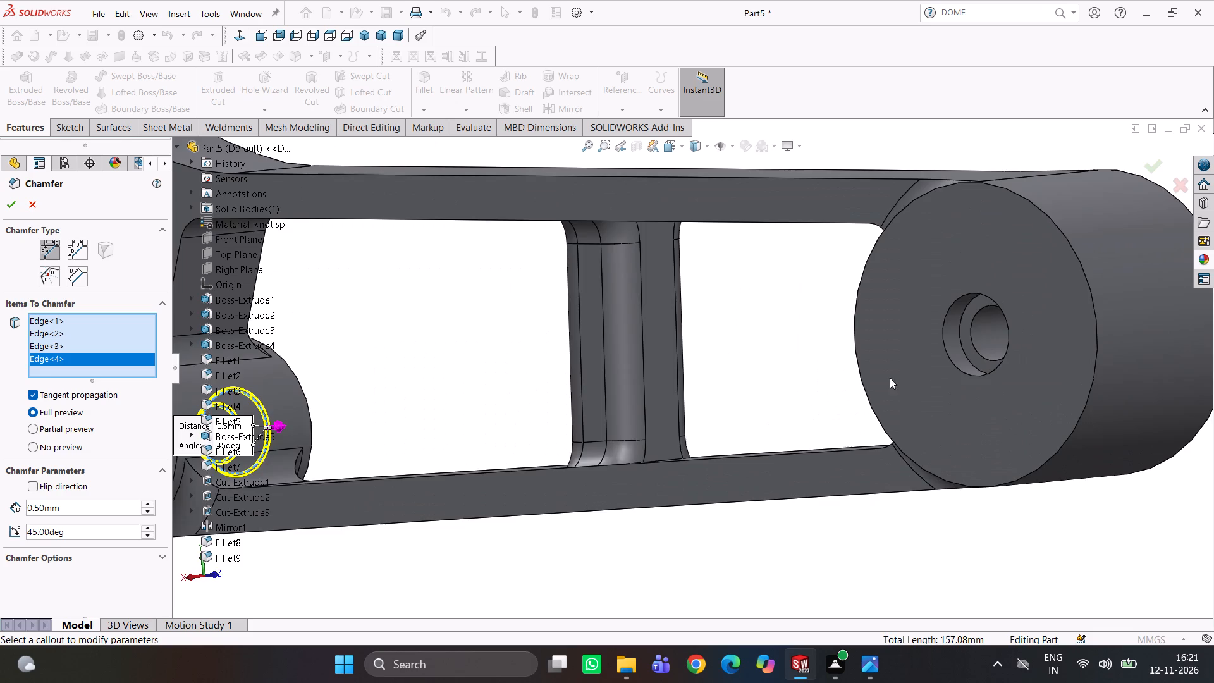
left_click(885, 376)
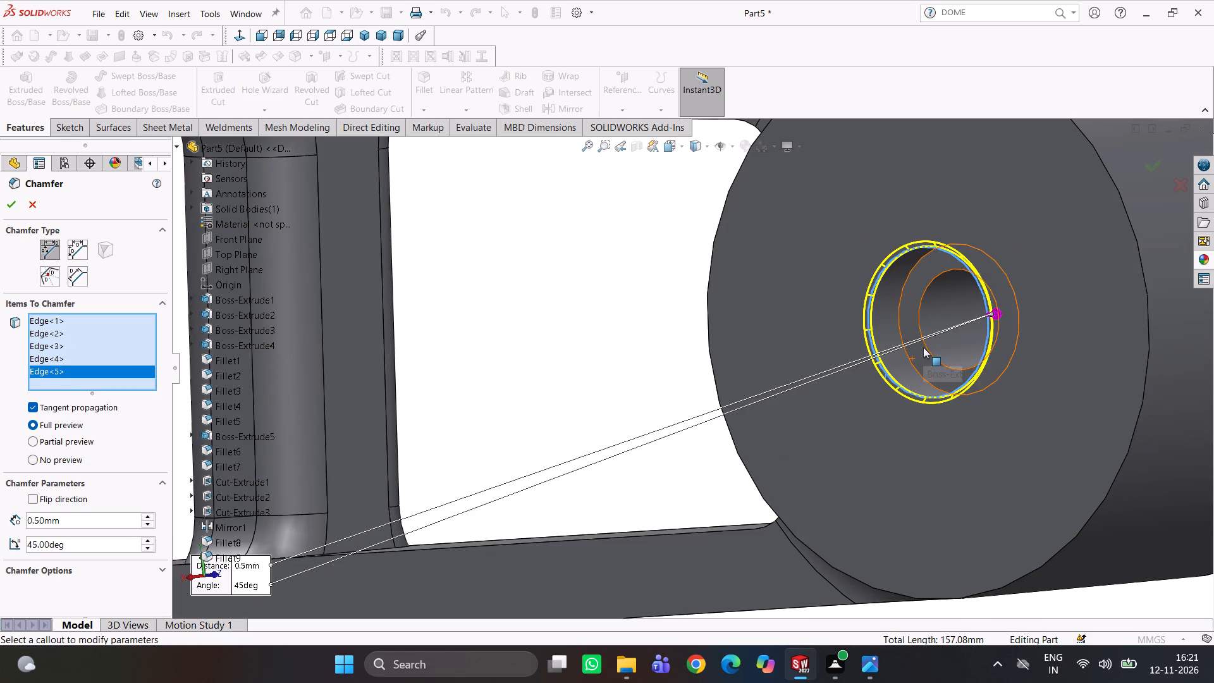
left_click(926, 345)
Add the inner bore edge and counterbore rim on the large end boss's opposite face to the chamfer selection.
scroll(936, 360, "up", 1)
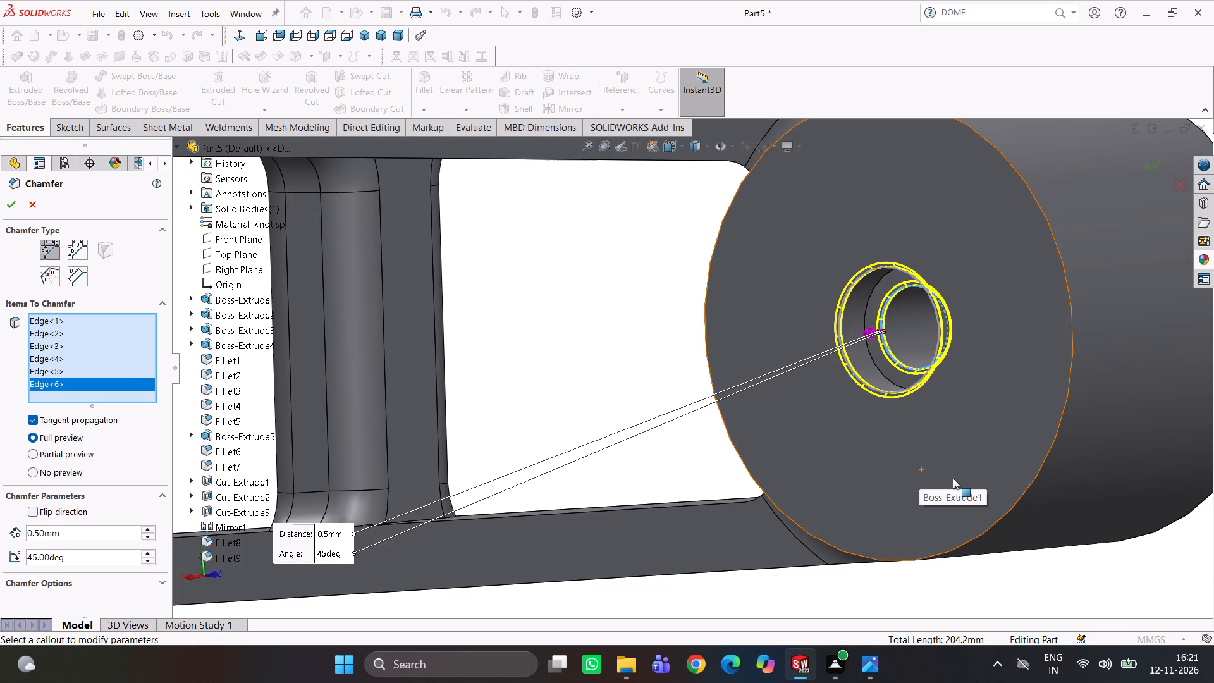
scroll(951, 479, "up", 2)
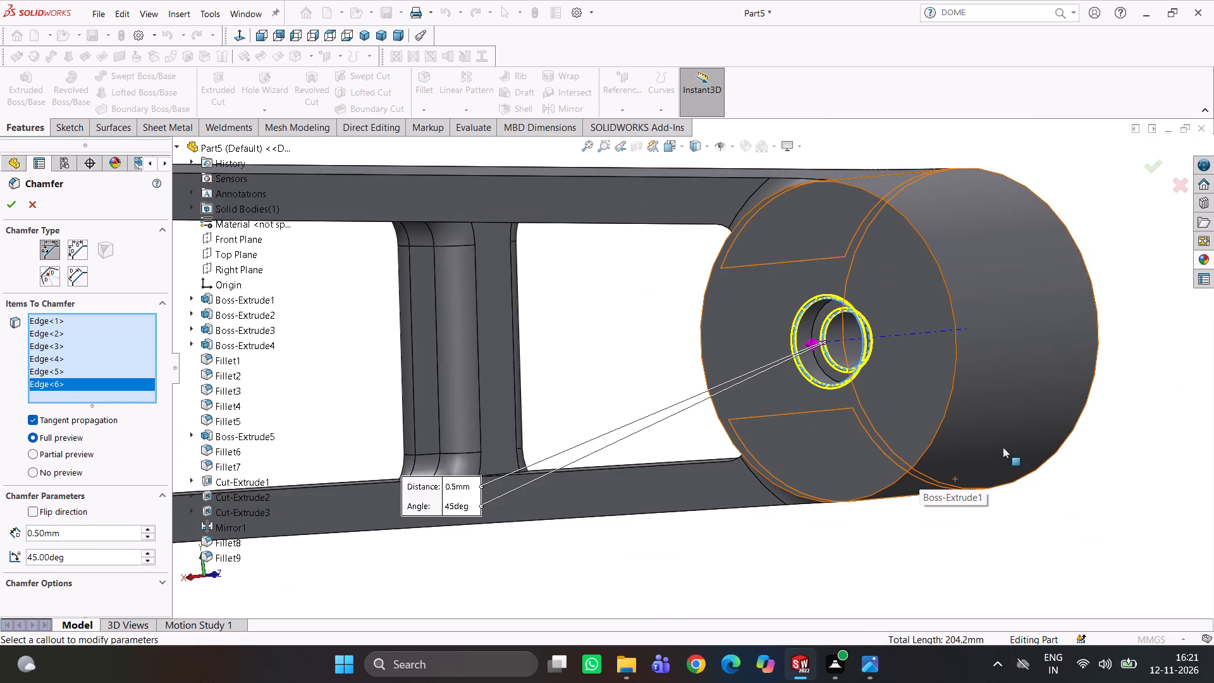
middle_click_drag(984, 441, 852, 447)
scroll(991, 393, "up", 1)
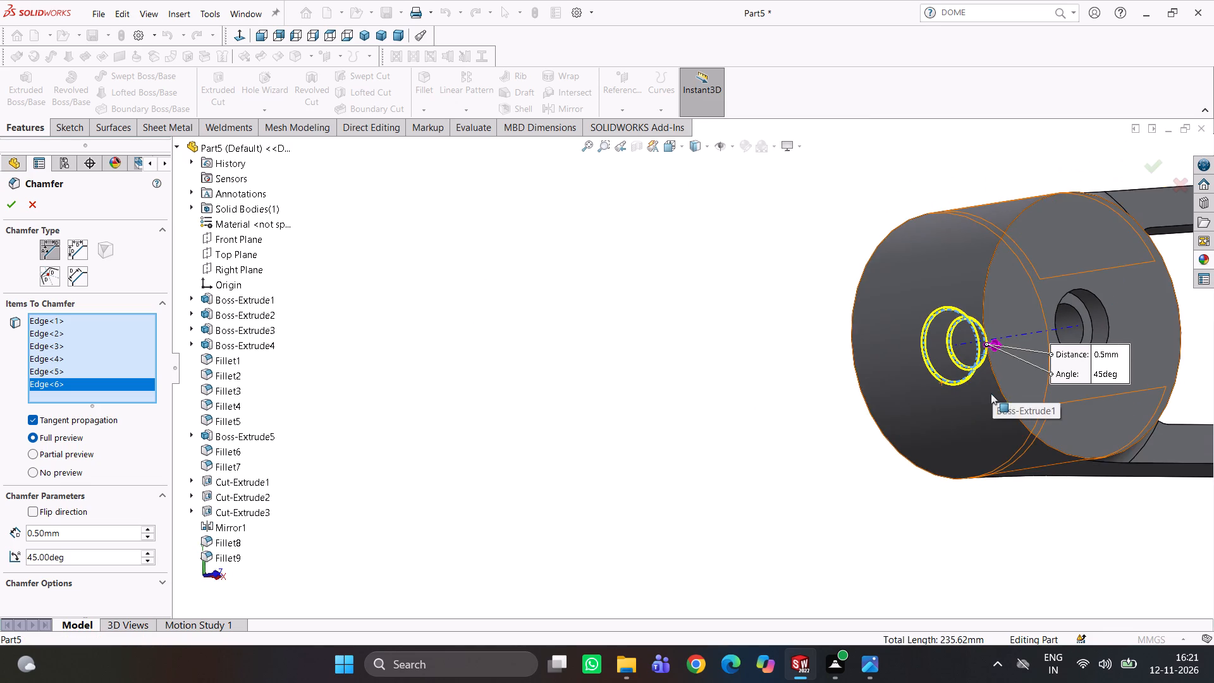
scroll(1006, 342, "down", 3)
middle_click_drag(987, 293, 962, 334)
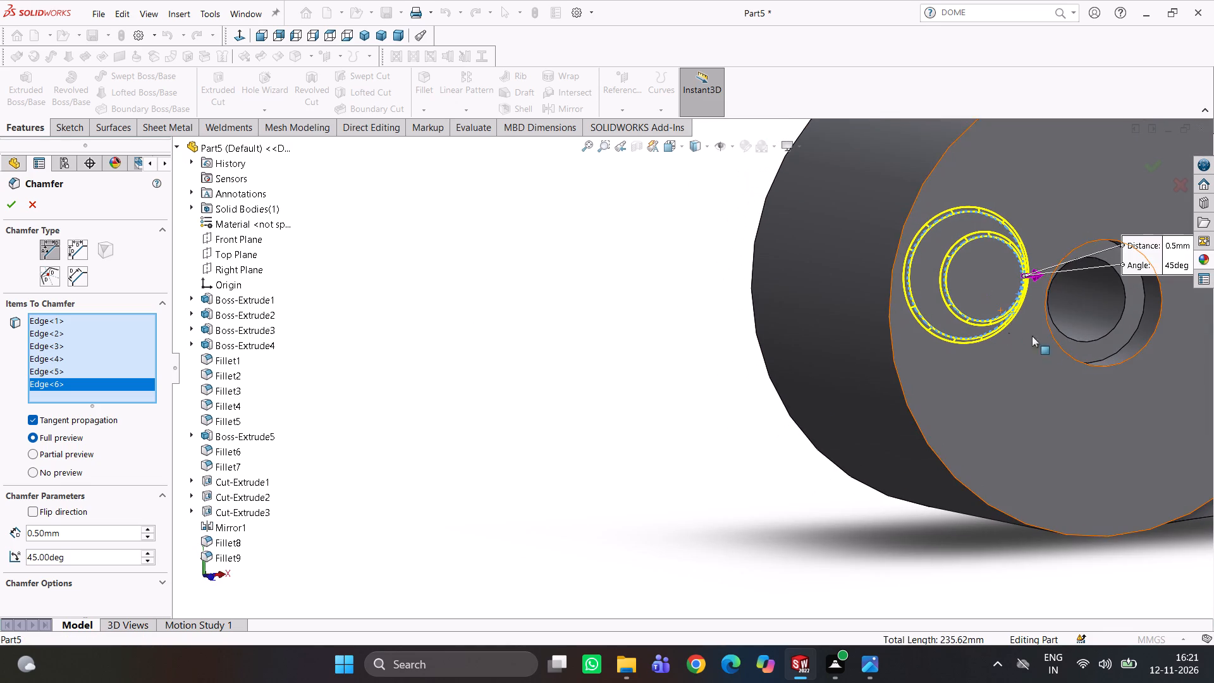
left_click(1089, 343)
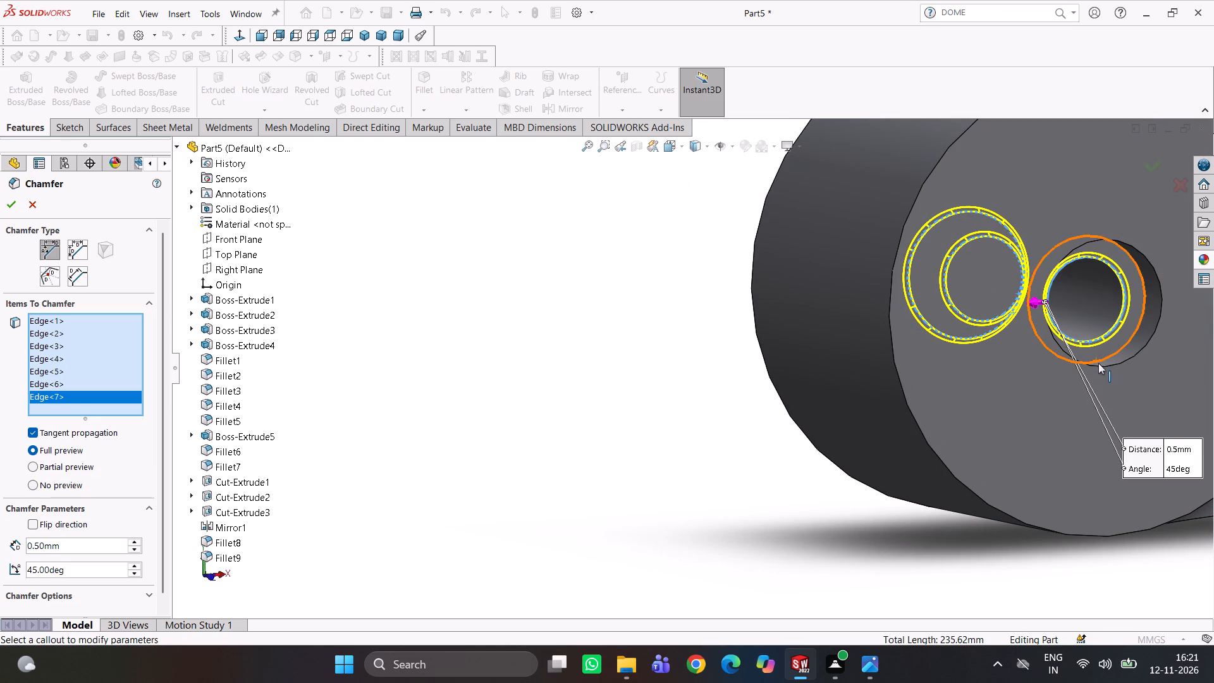
left_click(1102, 366)
Add the inner bore edge and counterbore rim on one face of the upper arm's rounded end to the chamfer selection.
scroll(861, 464, "up", 3)
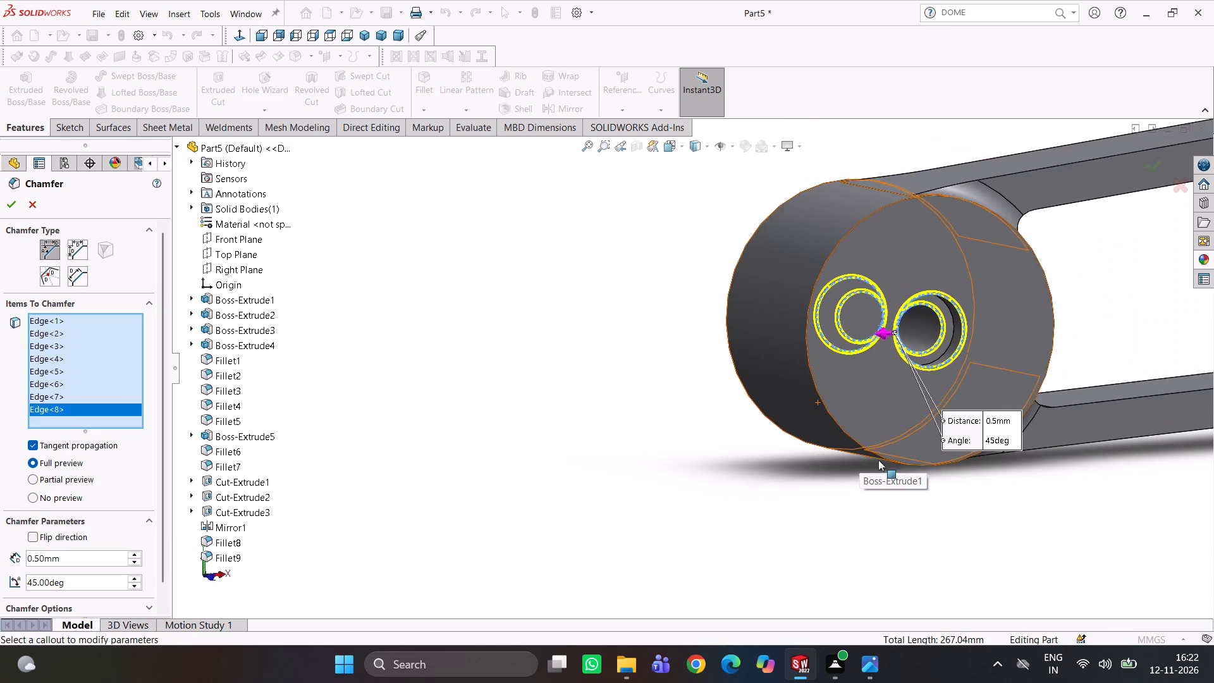
scroll(878, 460, "up", 7)
scroll(916, 264, "down", 3)
scroll(1040, 249, "down", 2)
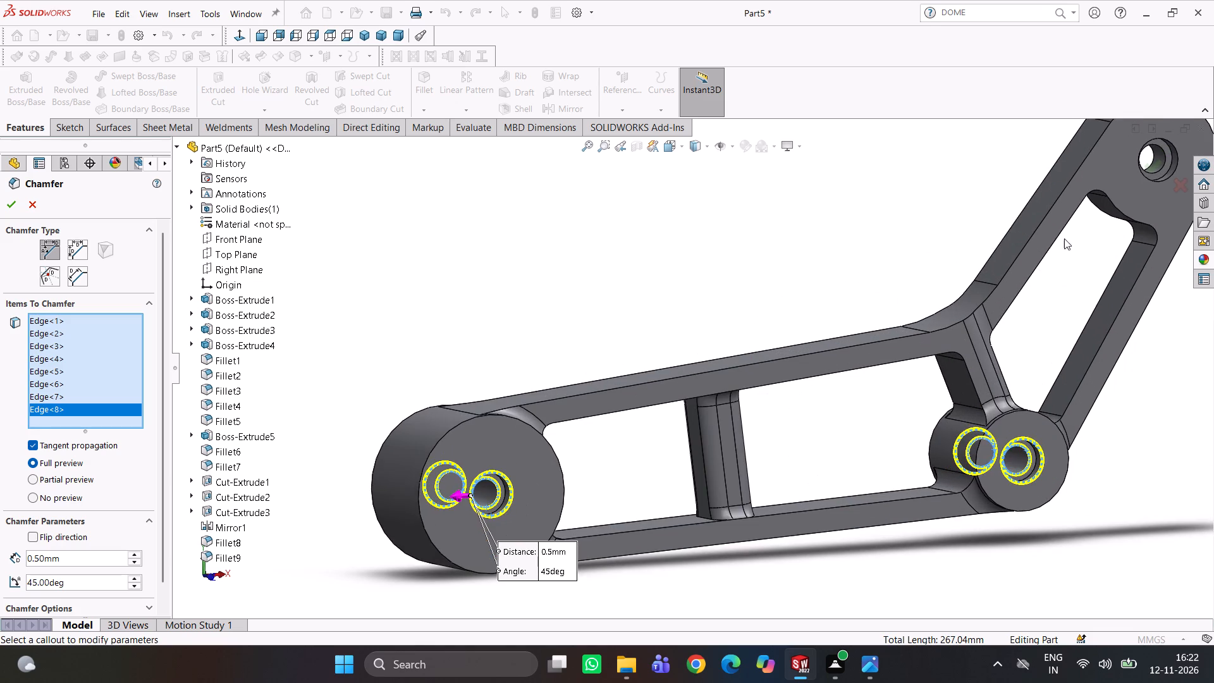
scroll(1092, 226, "up", 5)
scroll(916, 260, "down", 4)
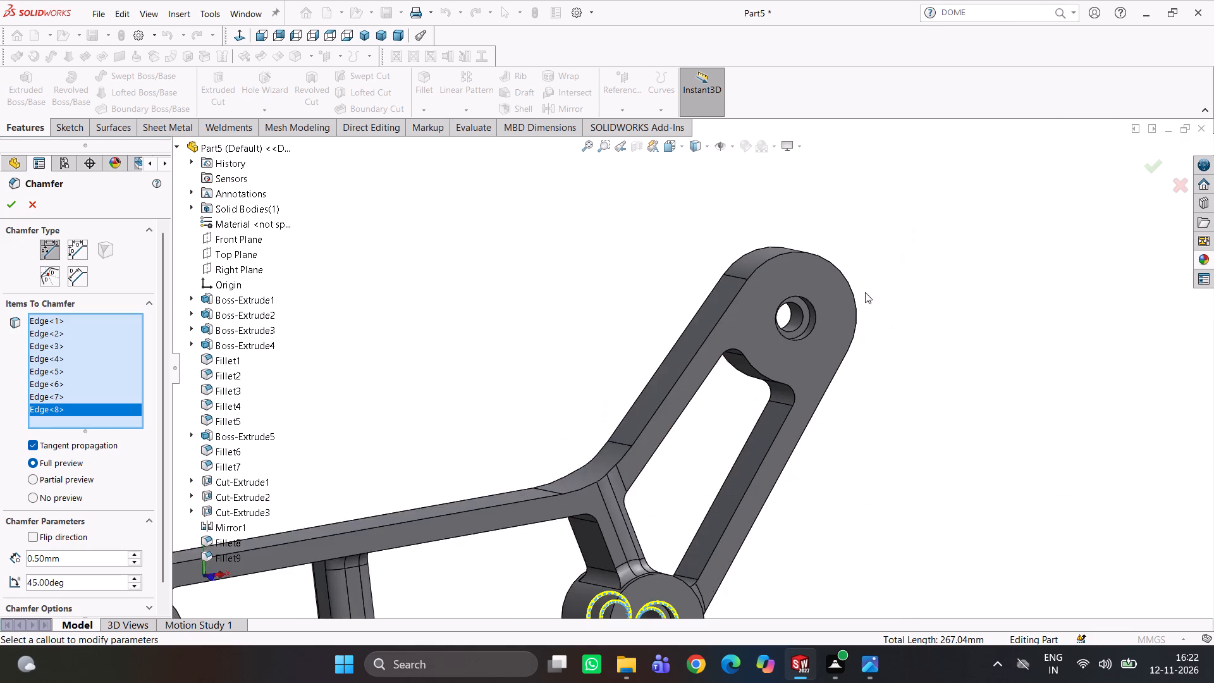
scroll(757, 333, "down", 8)
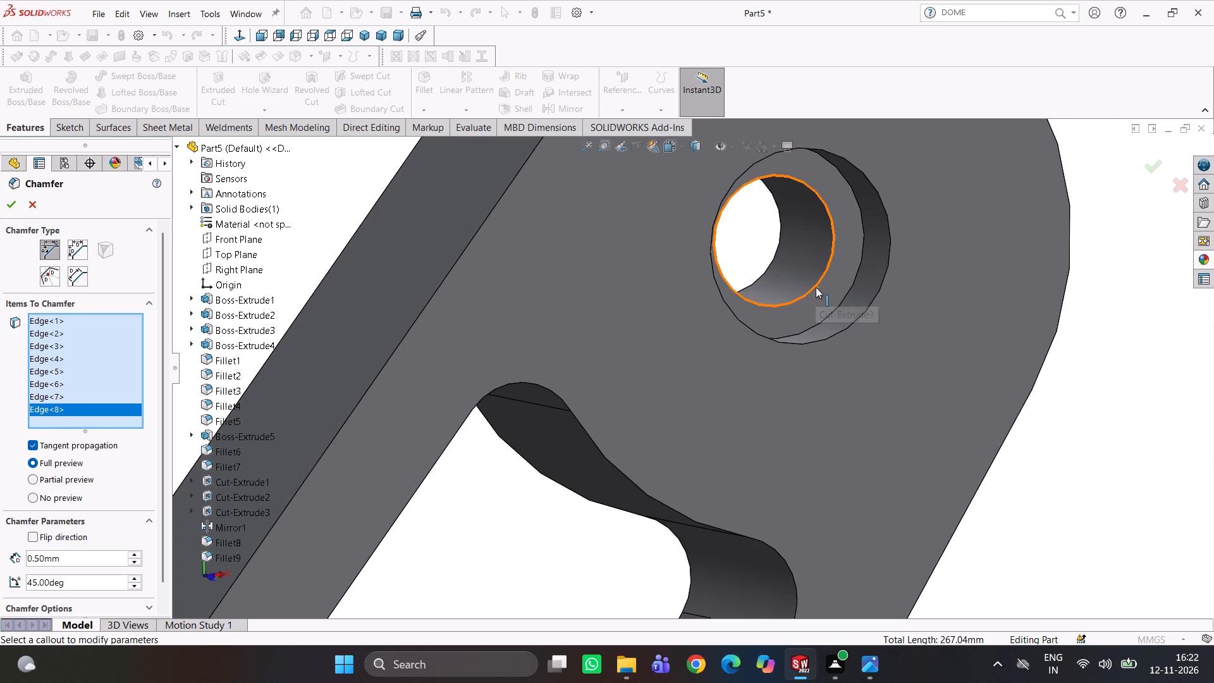
left_click(816, 287)
left_click(861, 315)
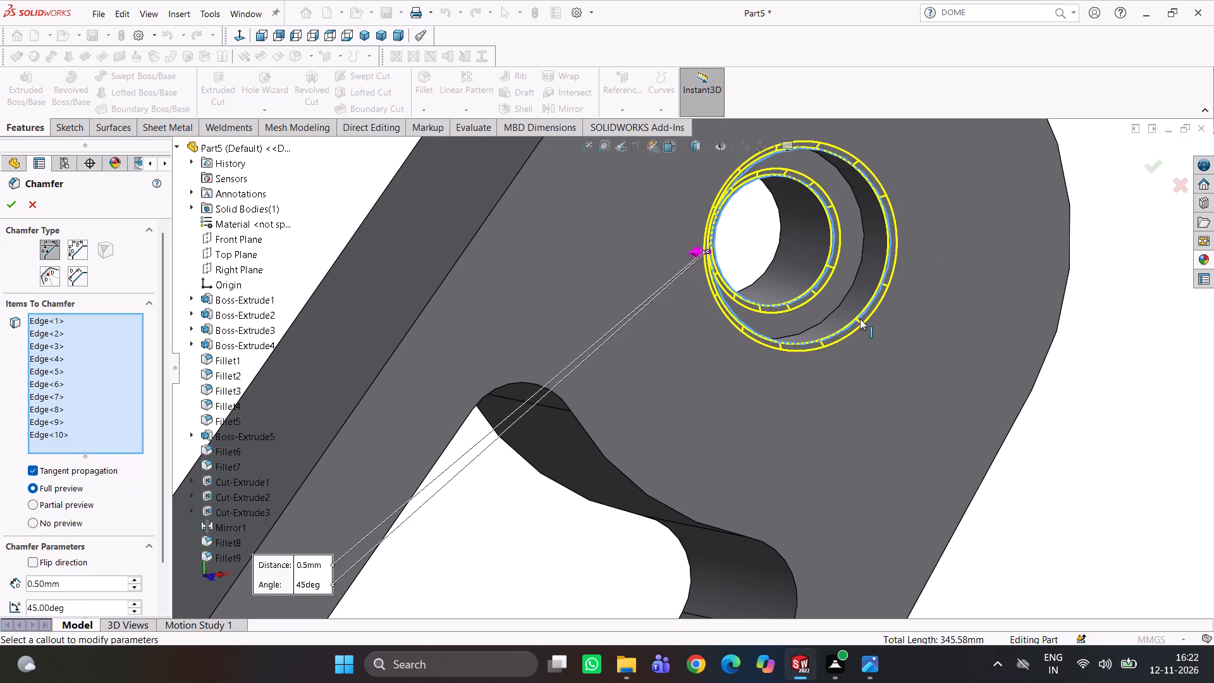
Add the inner bore edge and counterbore rim on the opposite face of the upper arm's rounded end to the chamfer selection.
scroll(860, 319, "up", 2)
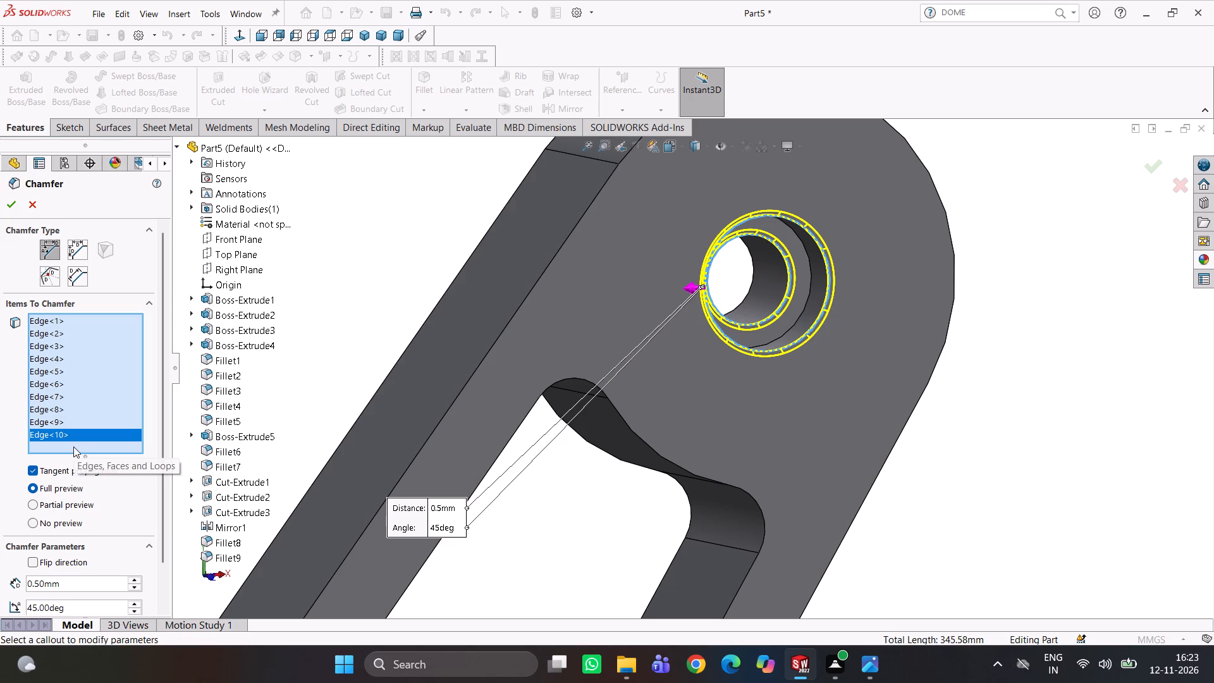
scroll(534, 400, "up", 4)
middle_click_drag(622, 431, 629, 326)
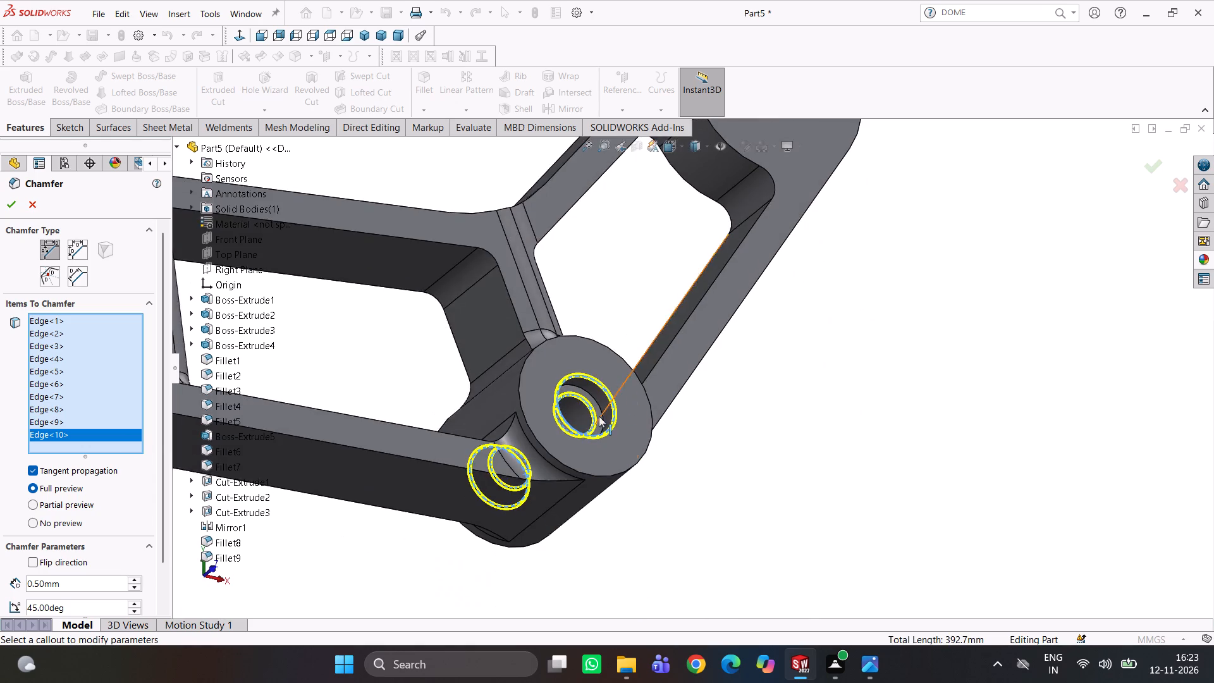
scroll(591, 424, "up", 3)
middle_click_drag(533, 411, 551, 452)
scroll(331, 400, "up", 1)
middle_click_drag(391, 382, 422, 407)
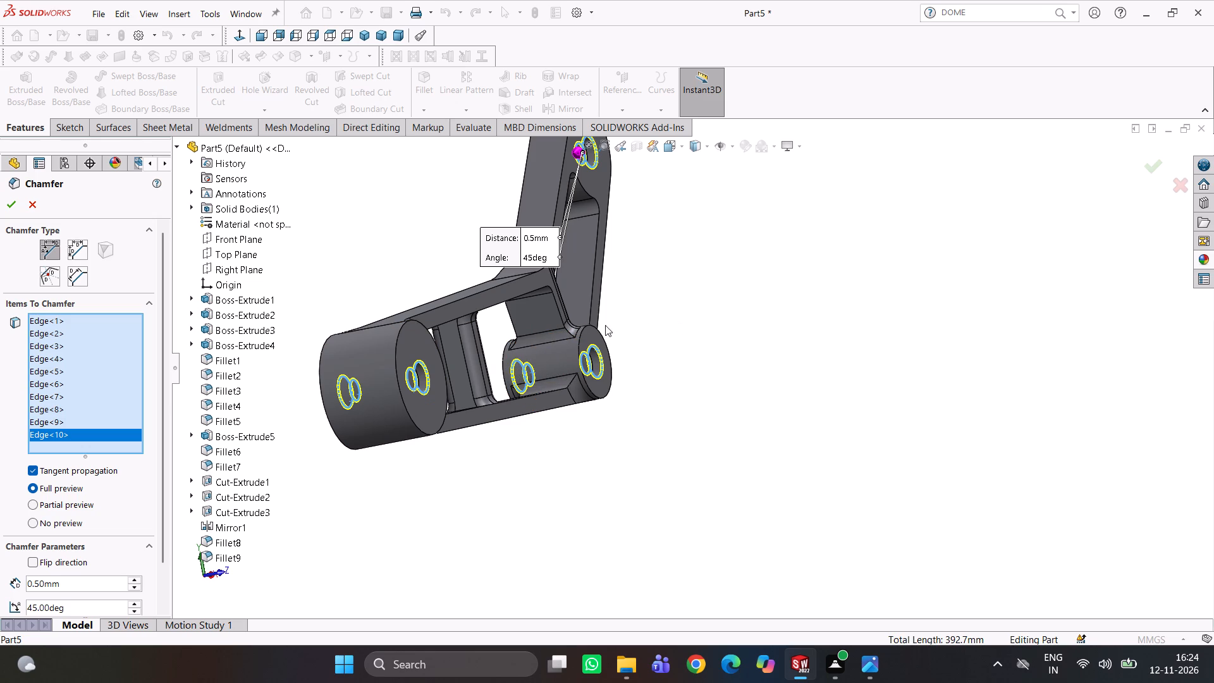
scroll(747, 295, "up", 3)
middle_click_drag(735, 307, 656, 396)
scroll(658, 396, "down", 1)
scroll(685, 246, "down", 4)
middle_click_drag(725, 268, 771, 281)
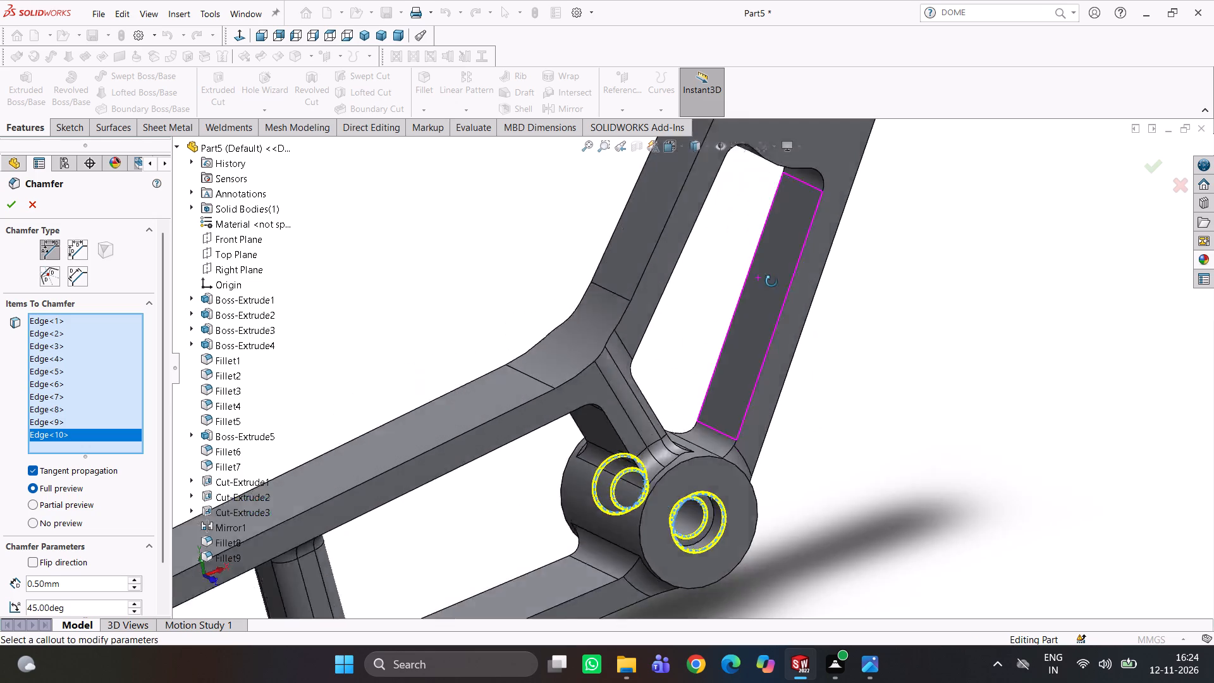
middle_click_drag(771, 281, 807, 278)
scroll(811, 271, "up", 6)
middle_click_drag(779, 266, 893, 279)
scroll(584, 263, "down", 4)
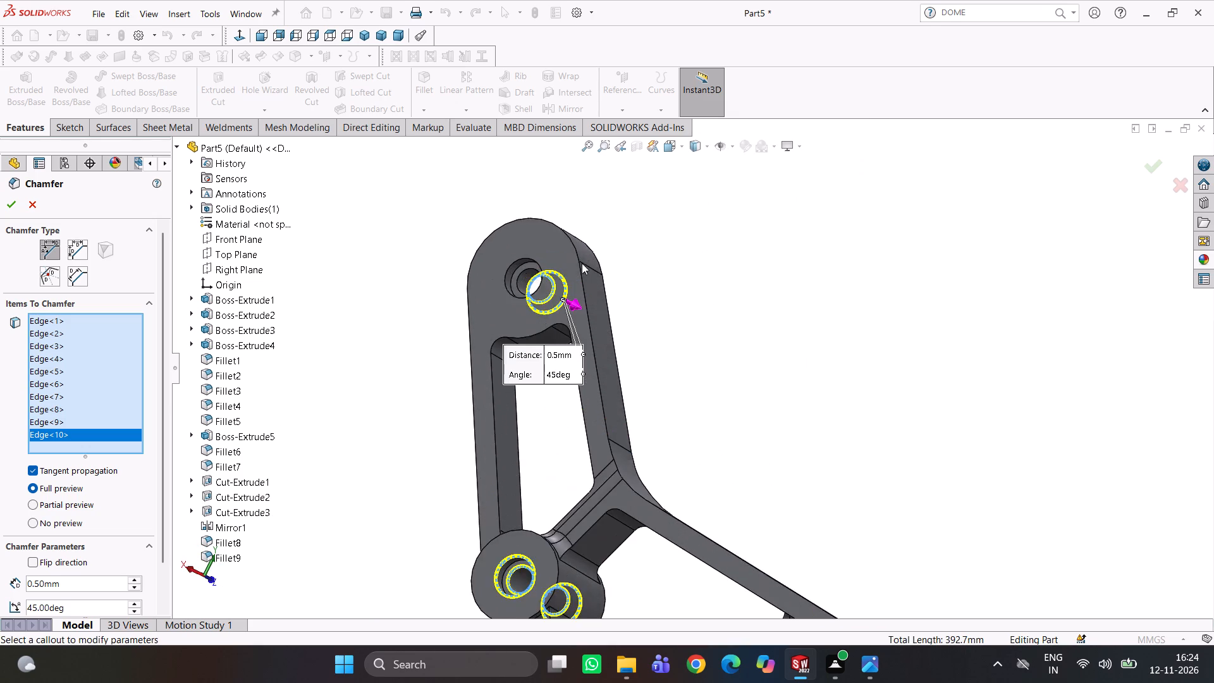
scroll(537, 279, "down", 9)
left_click(611, 336)
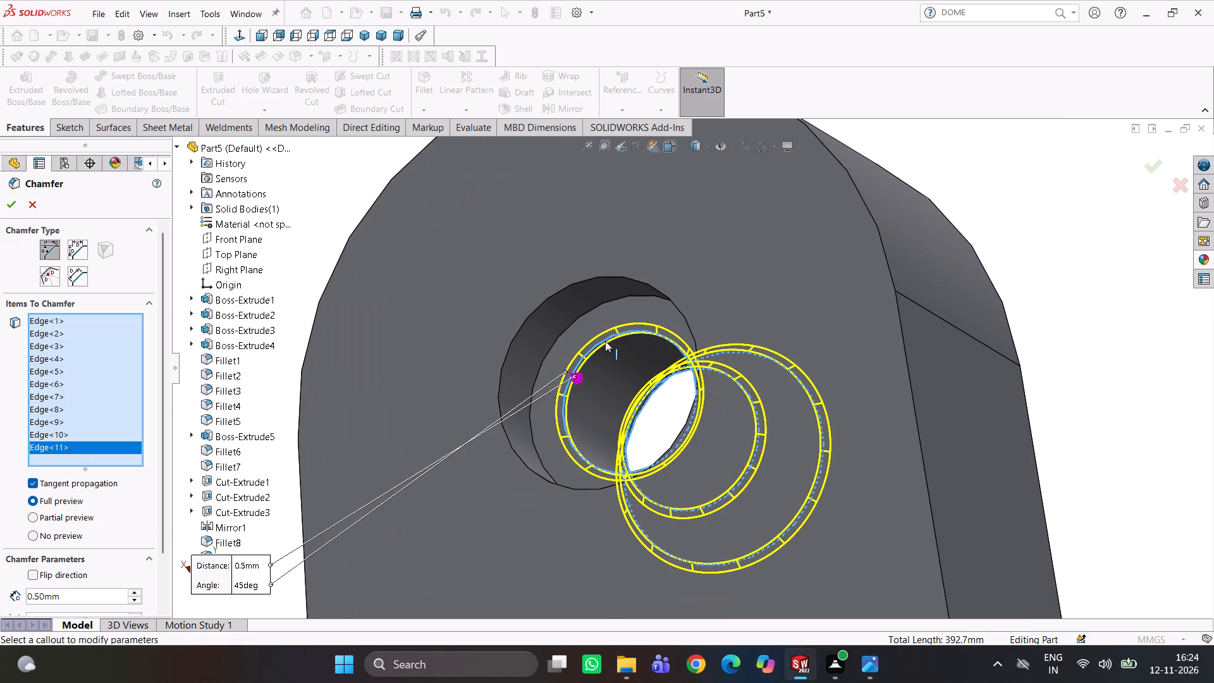
left_click(597, 276)
Check the selected hole edges across the whole arm and apply the 0.5 mm × 45° chamfer to them.
scroll(703, 364, "up", 4)
middle_click_drag(830, 402, 769, 405)
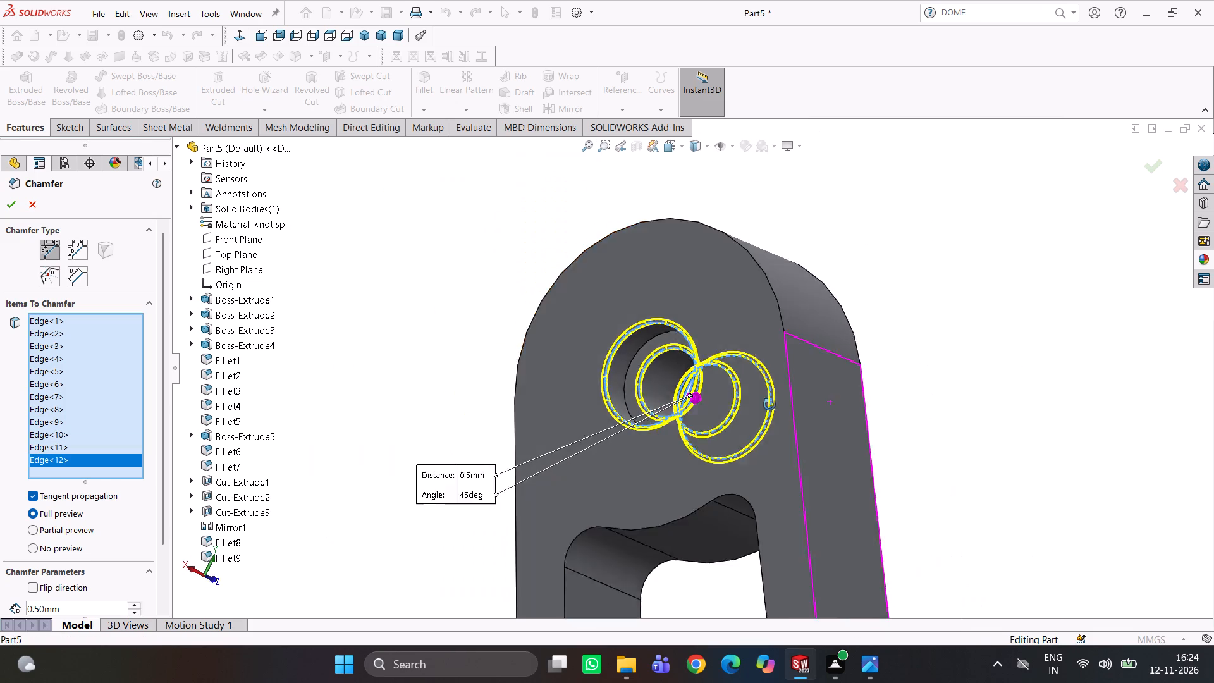
middle_click_drag(769, 405, 741, 376)
scroll(806, 403, "up", 5)
middle_click_drag(823, 439, 807, 328)
scroll(802, 379, "up", 3)
middle_click_drag(754, 444, 718, 446)
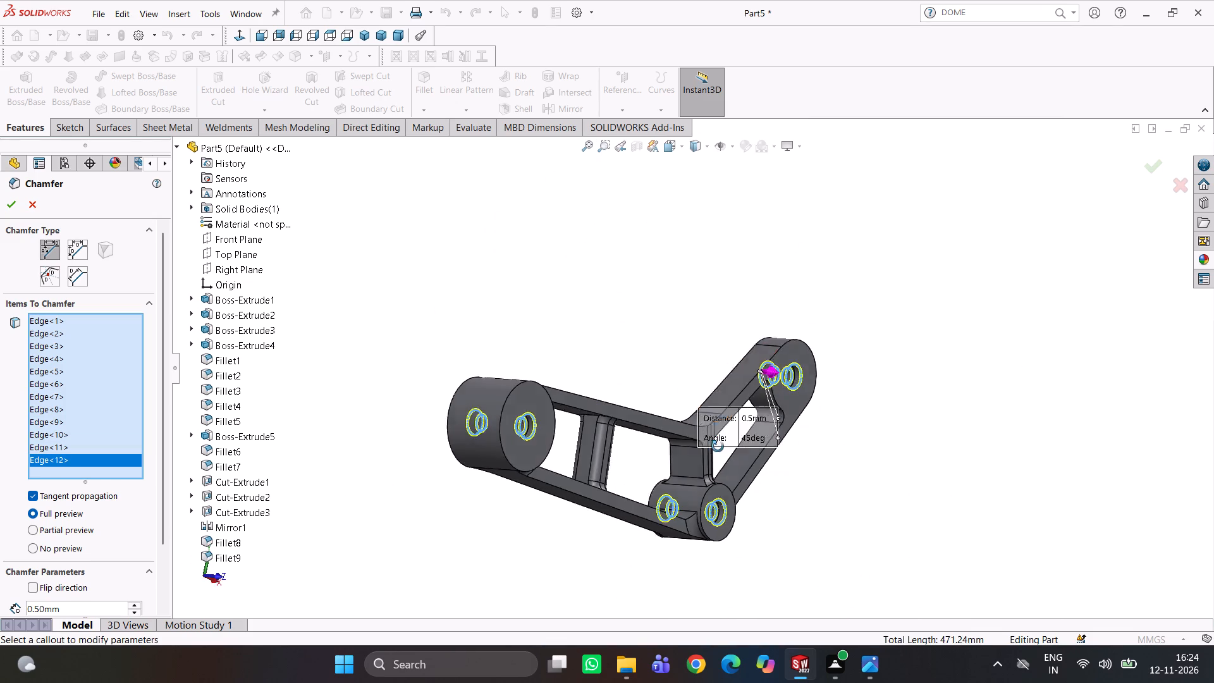
middle_click_drag(718, 446, 728, 458)
left_click(15, 206)
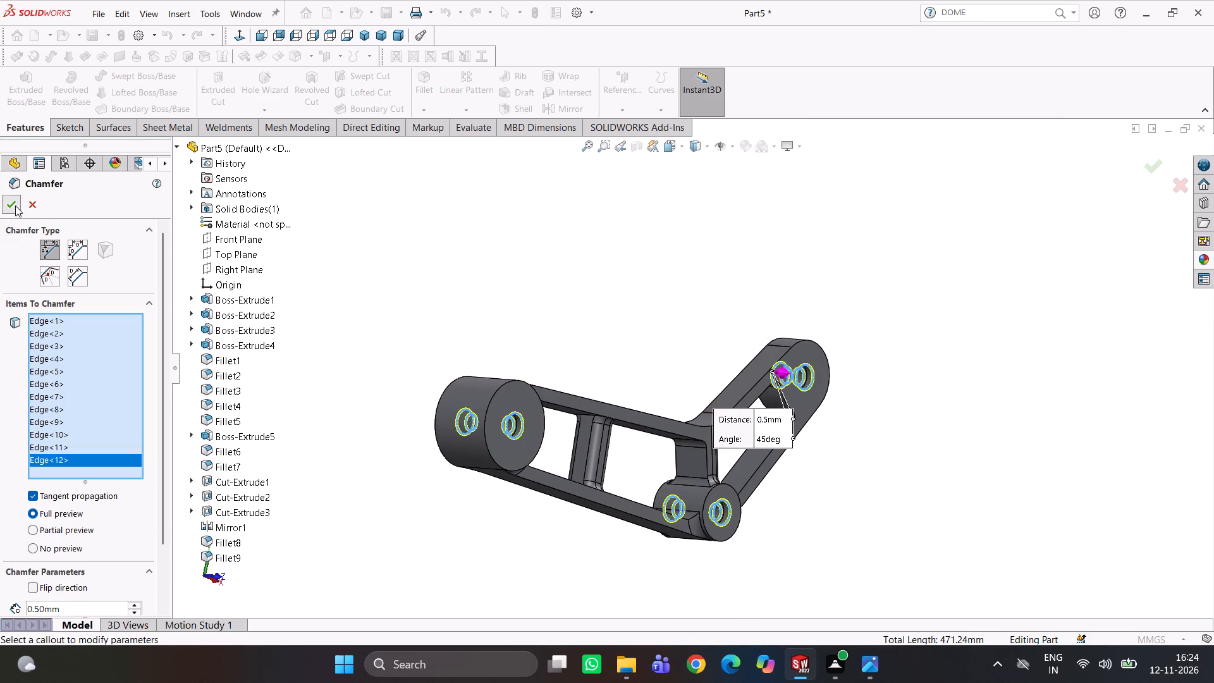
left_click(634, 286)
Examine the chamfered holes on the upper end and middle boss, and review the complete arm from several angles.
scroll(800, 503, "down", 3)
middle_click_drag(741, 510, 690, 422)
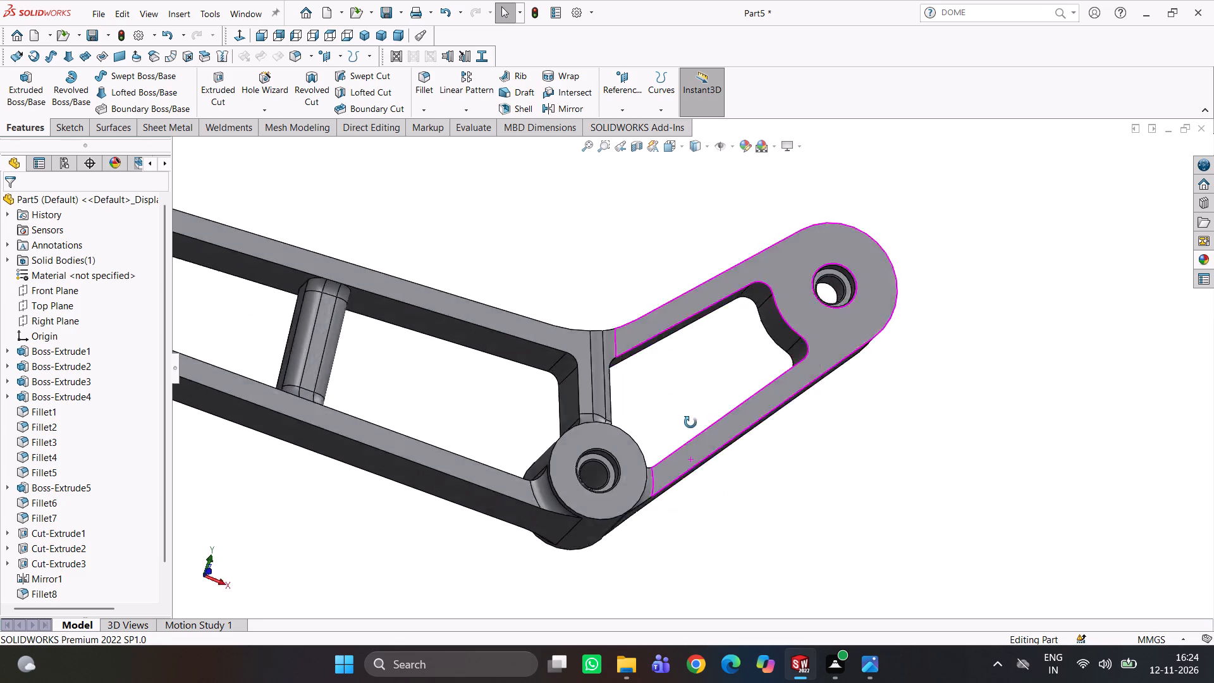
middle_click_drag(690, 422, 676, 384)
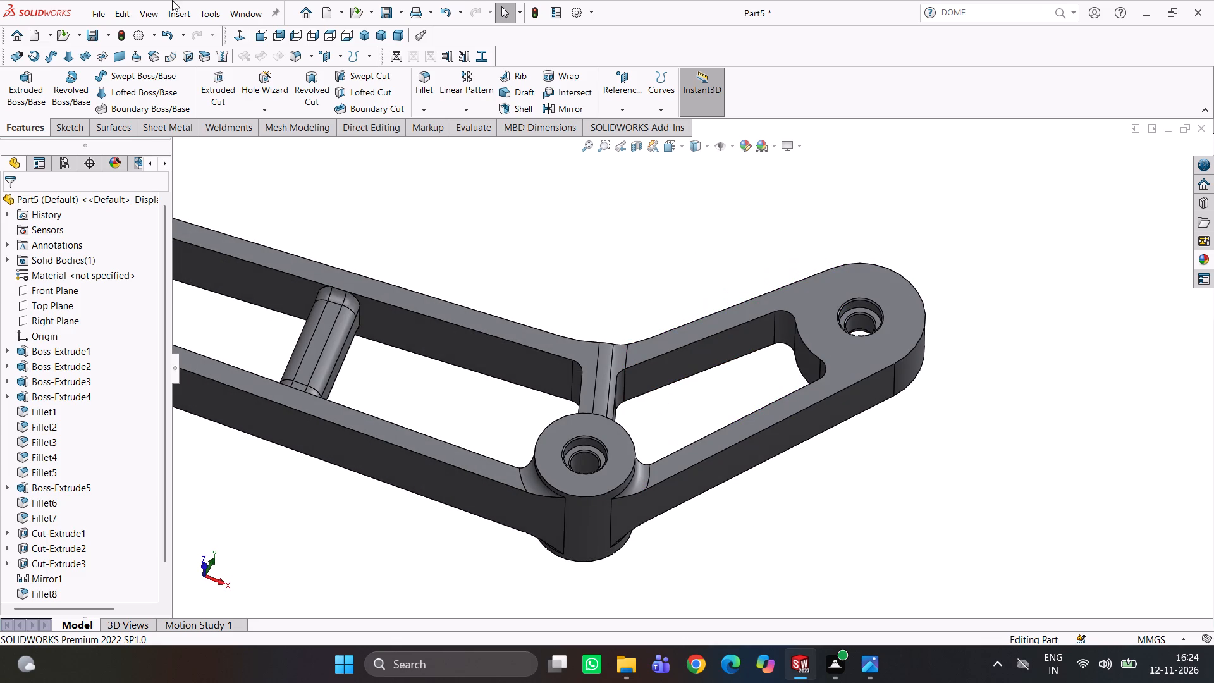
scroll(652, 369, "up", 3)
scroll(644, 460, "up", 3)
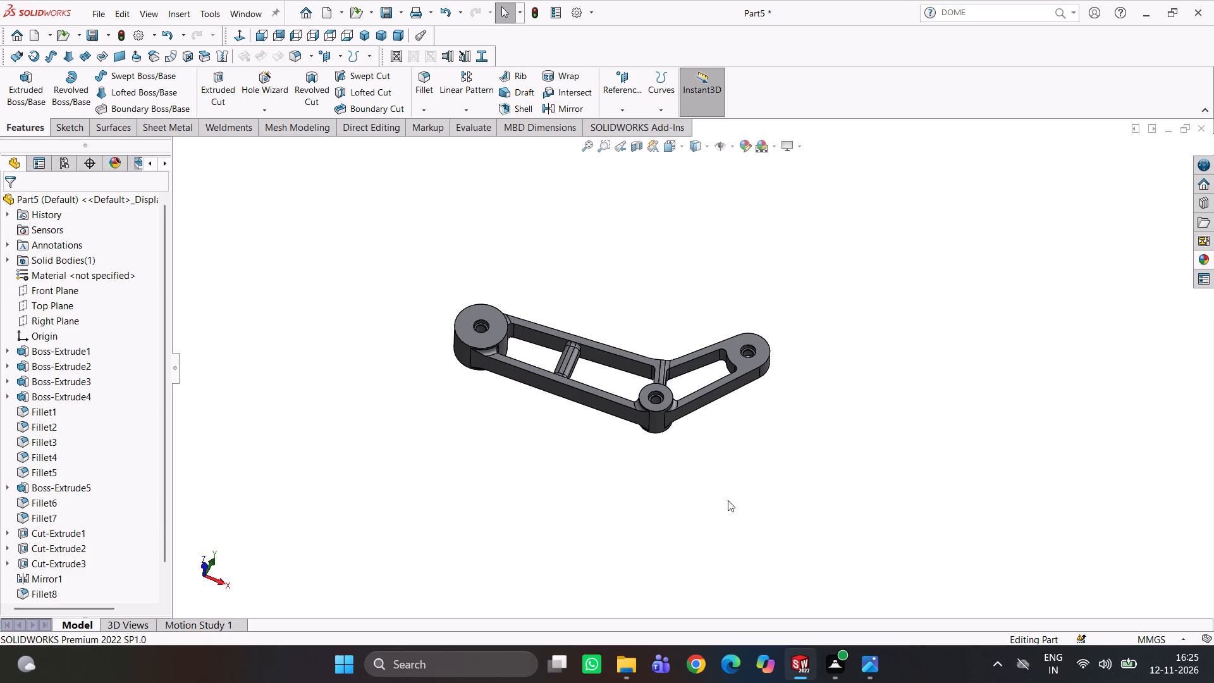
scroll(684, 463, "up", 1)
middle_click_drag(647, 396, 728, 439)
scroll(646, 430, "down", 4)
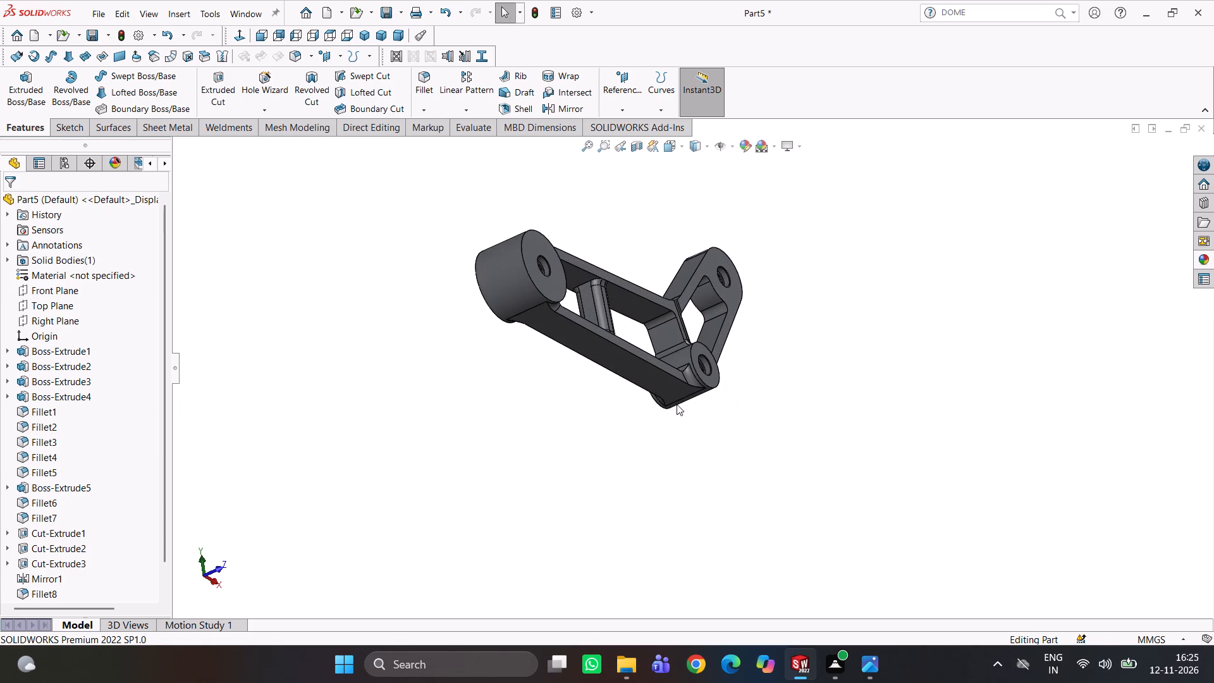
middle_click_drag(677, 404, 675, 482)
scroll(635, 410, "down", 4)
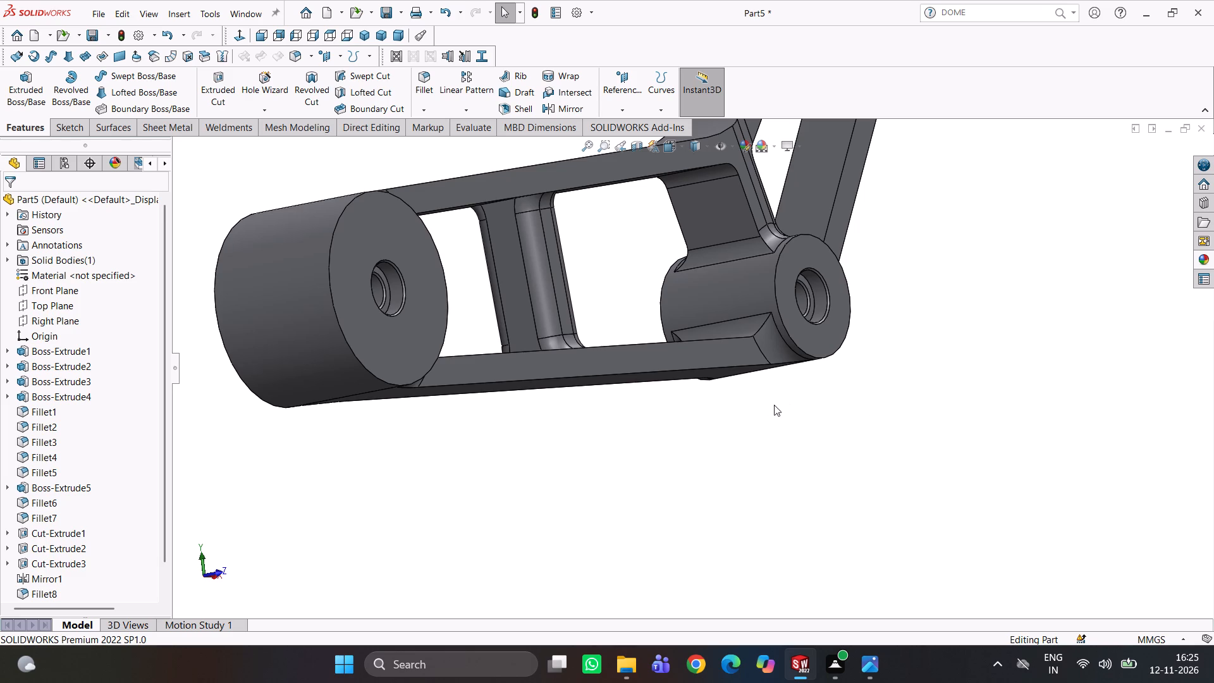
scroll(745, 418, "up", 3)
middle_click_drag(745, 418, 788, 436)
scroll(652, 338, "down", 4)
middle_click_drag(806, 360, 742, 341)
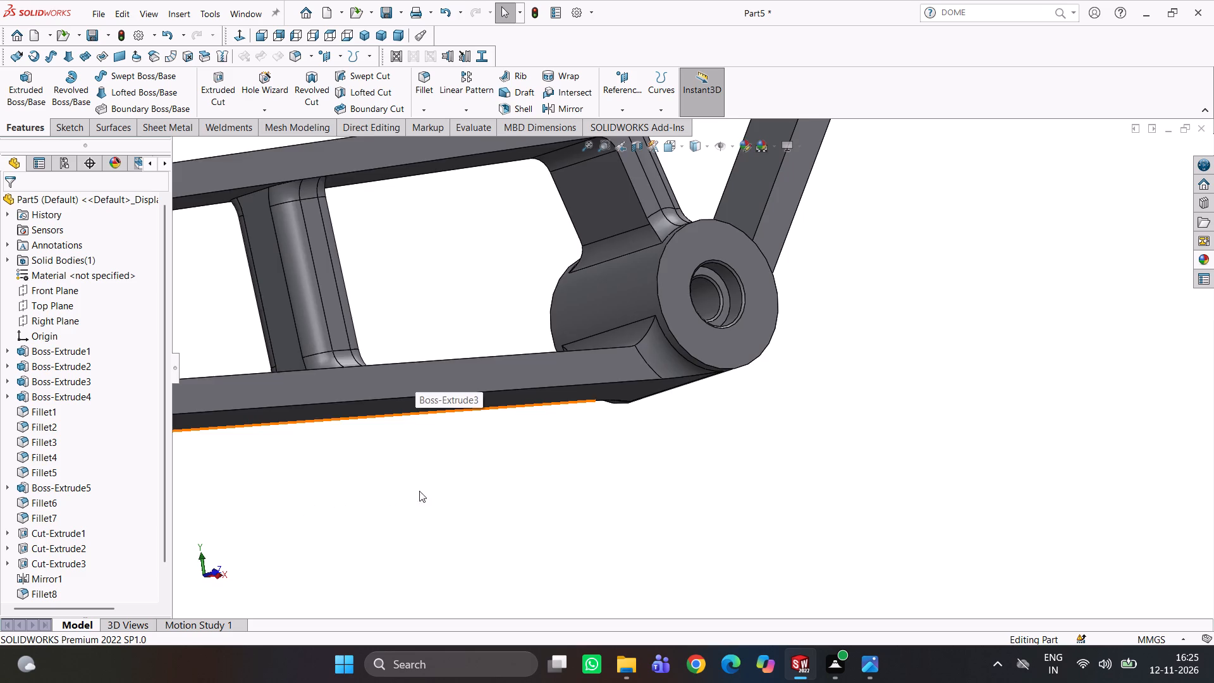
Inspect the large end boss closely, including its chamfered counterbored hole and the surrounding fillets.
scroll(462, 440, "up", 4)
middle_click_drag(654, 357, 736, 393)
scroll(568, 383, "down", 5)
middle_click_drag(580, 350, 620, 318)
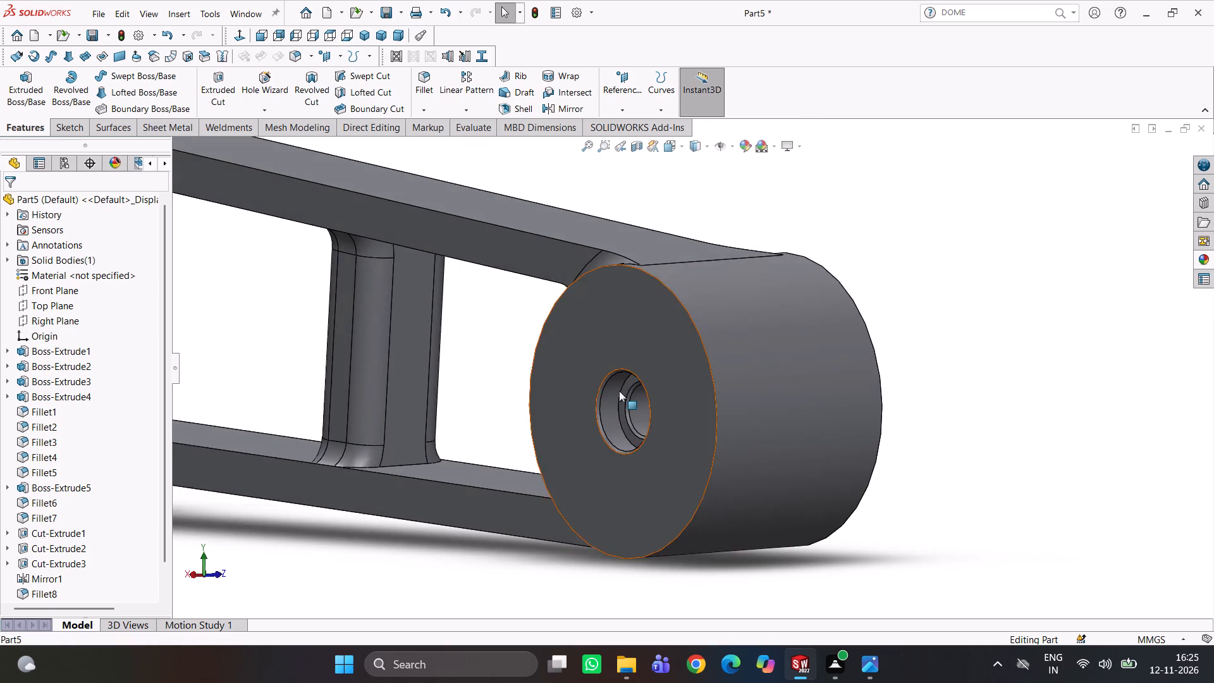
scroll(620, 397, "down", 7)
middle_click_drag(658, 423, 678, 248)
scroll(689, 338, "up", 3)
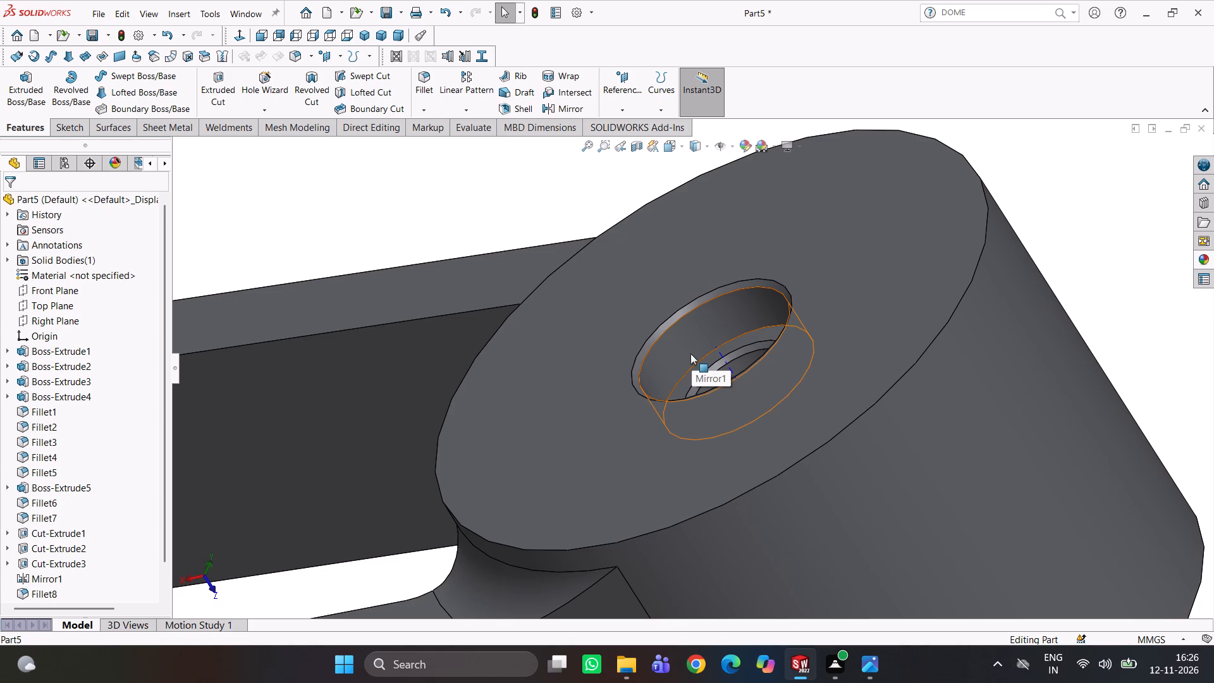
scroll(879, 445, "up", 4)
middle_click_drag(775, 408, 855, 381)
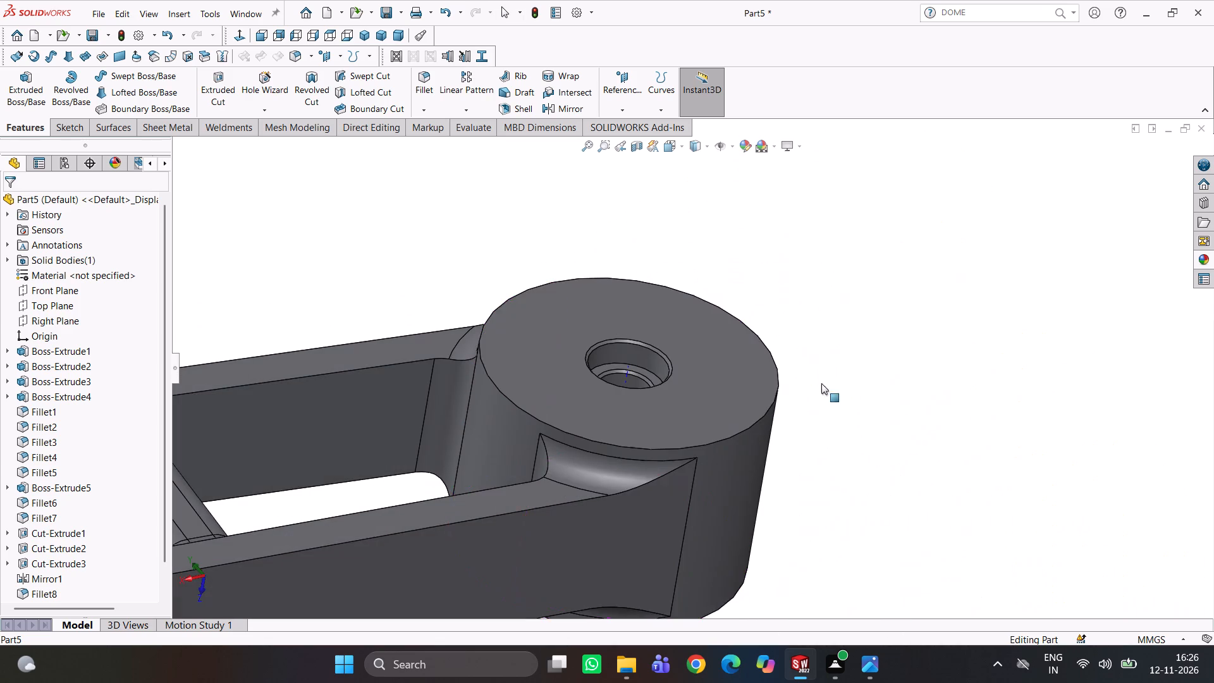
scroll(788, 384, "down", 1)
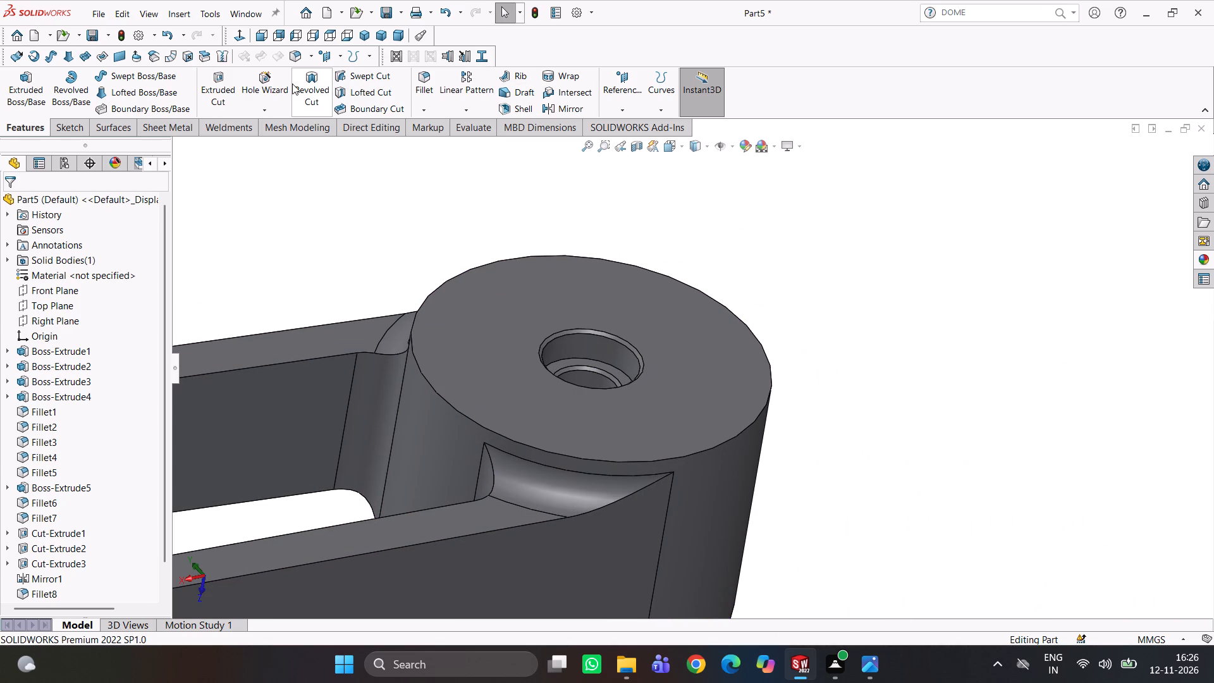
Start a 0.5 mm × 45° chamfer and select the outer rims on both faces of the large end boss.
left_click(434, 113)
left_click(442, 143)
scroll(796, 316, "up", 2)
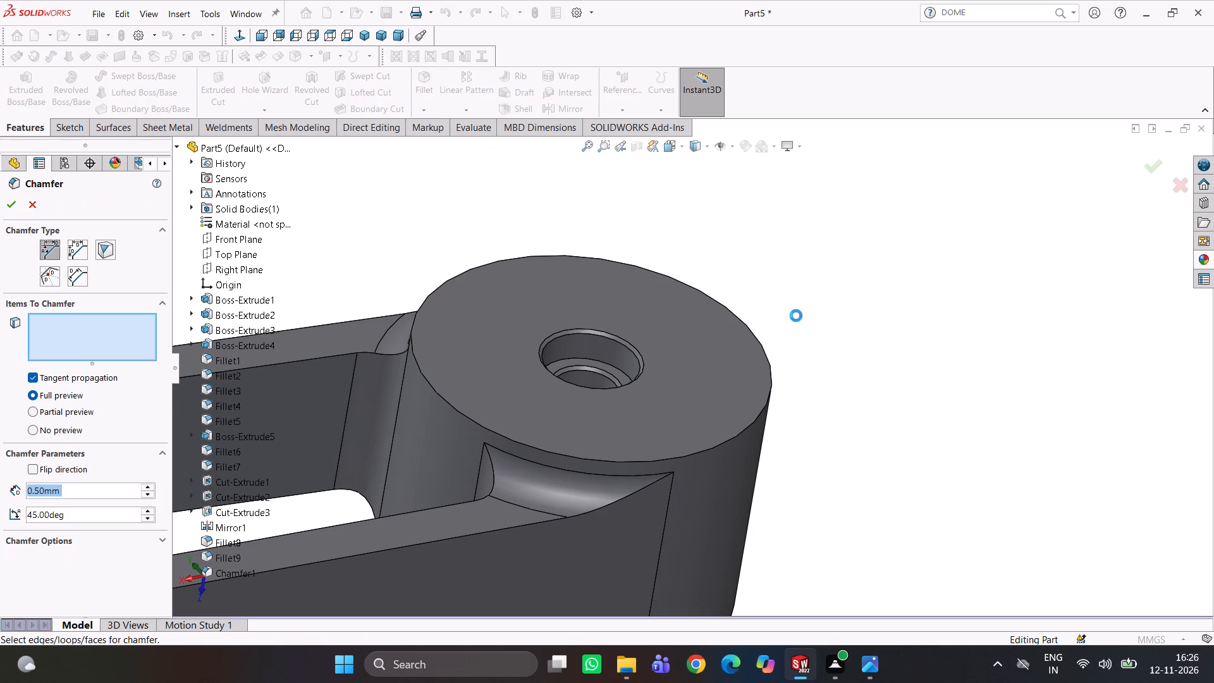
middle_click_drag(800, 317, 704, 338)
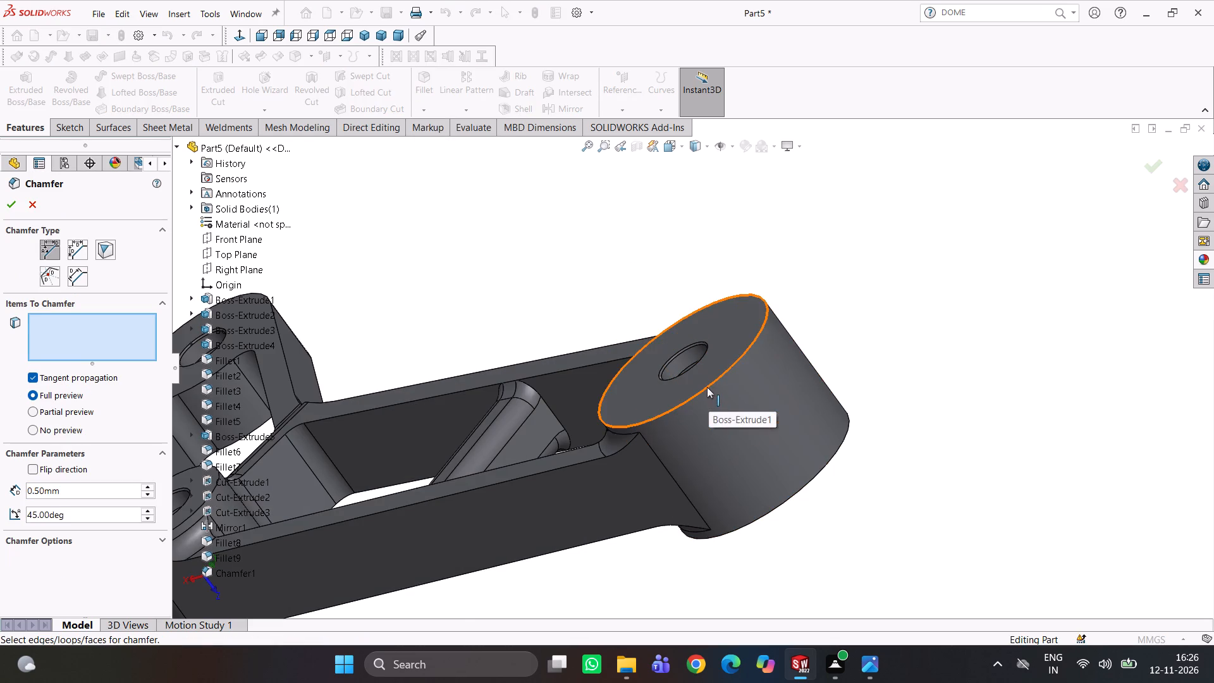
left_click(707, 387)
middle_click_drag(866, 398, 821, 213)
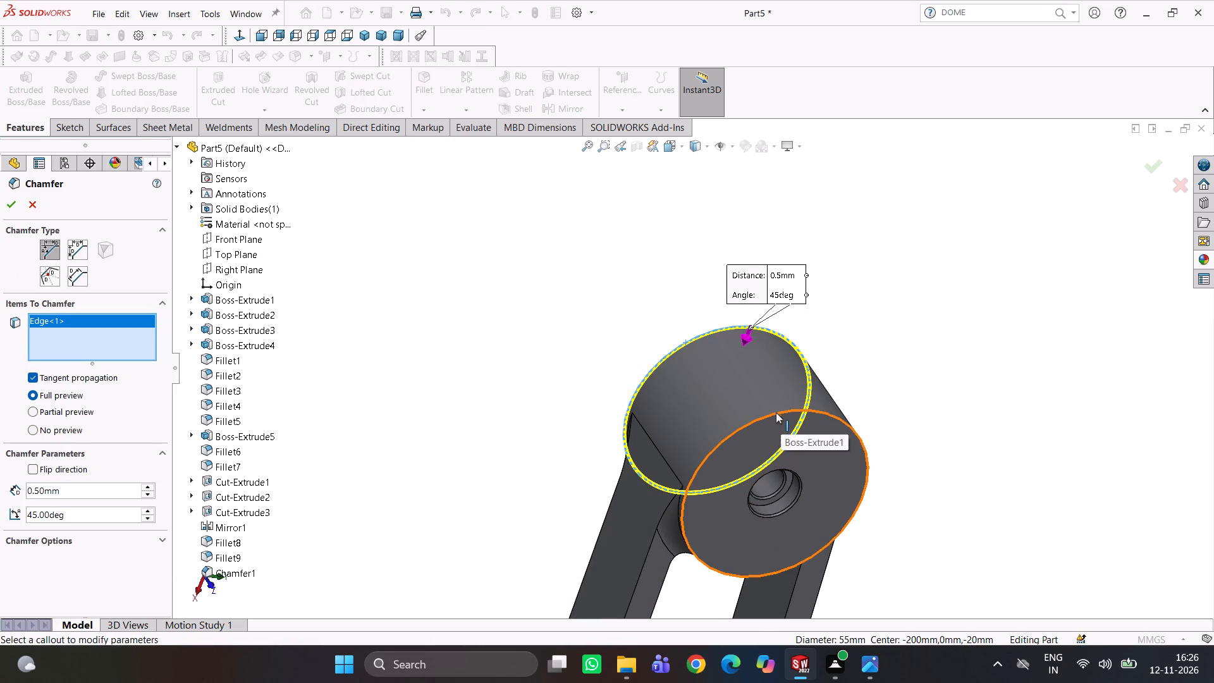
left_click(776, 412)
Add the outer rims on both faces of the middle boss to the selection and apply the 0.5 mm × 45° chamfer.
scroll(923, 386, "up", 6)
middle_click_drag(837, 410, 878, 219)
scroll(837, 410, "up", 2)
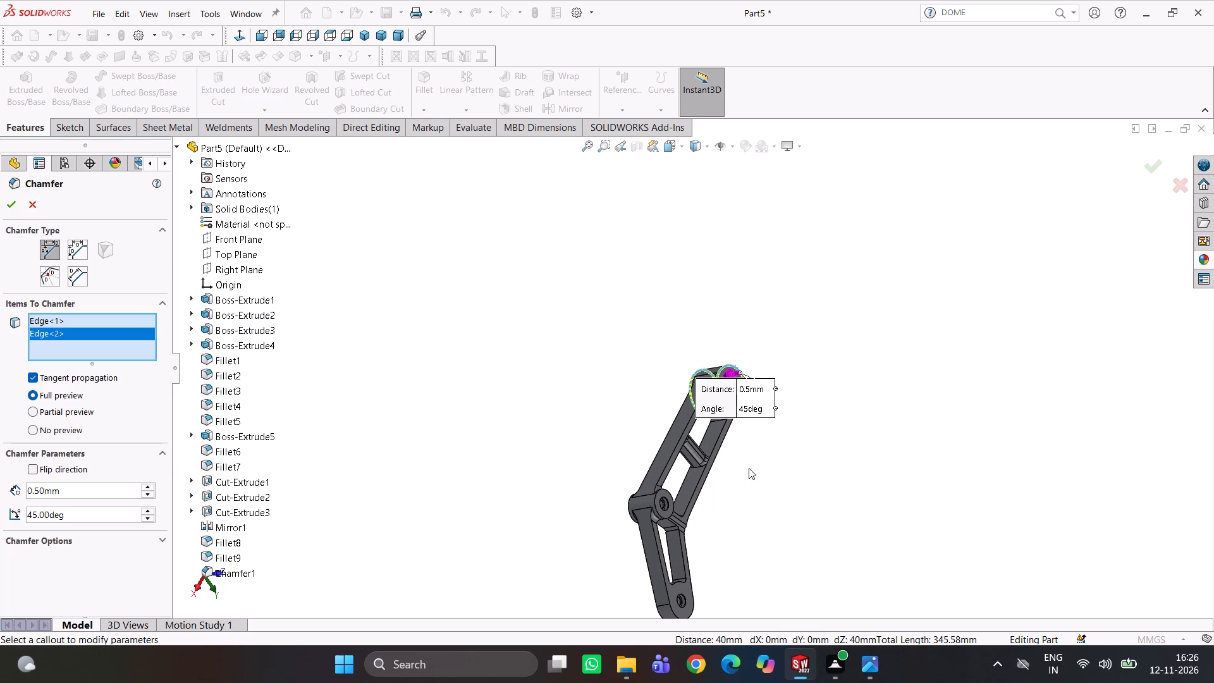
scroll(790, 508, "up", 3)
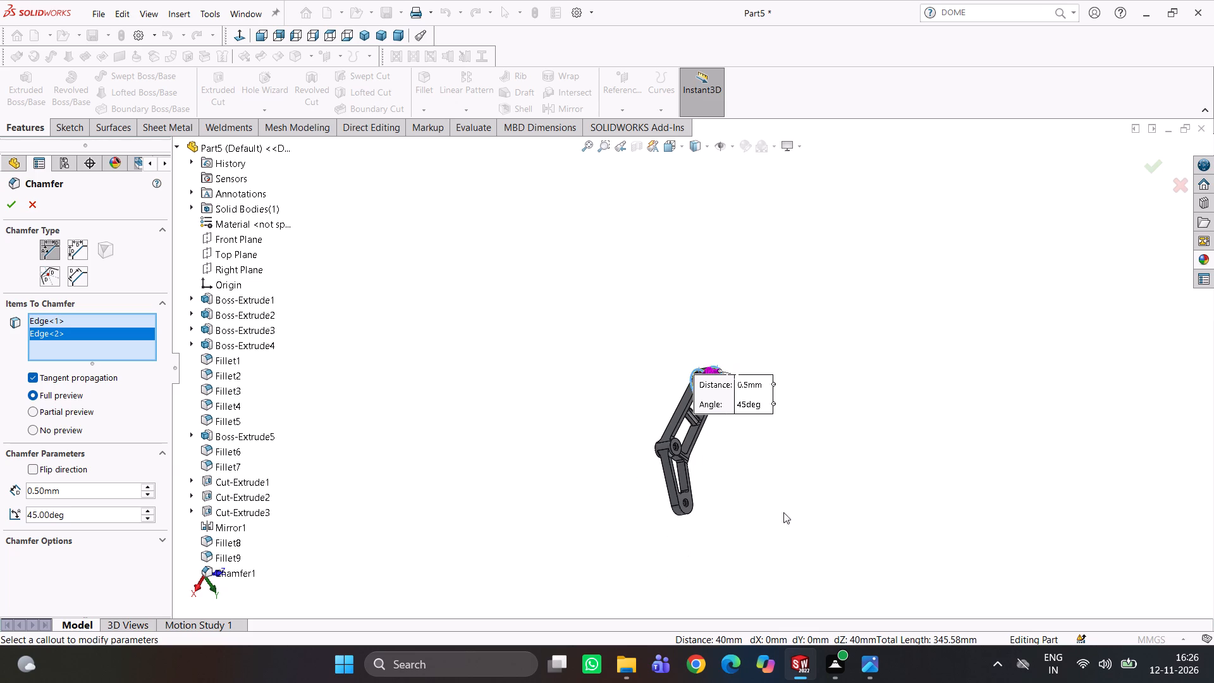
middle_click_drag(709, 508, 659, 452)
scroll(666, 454, "down", 10)
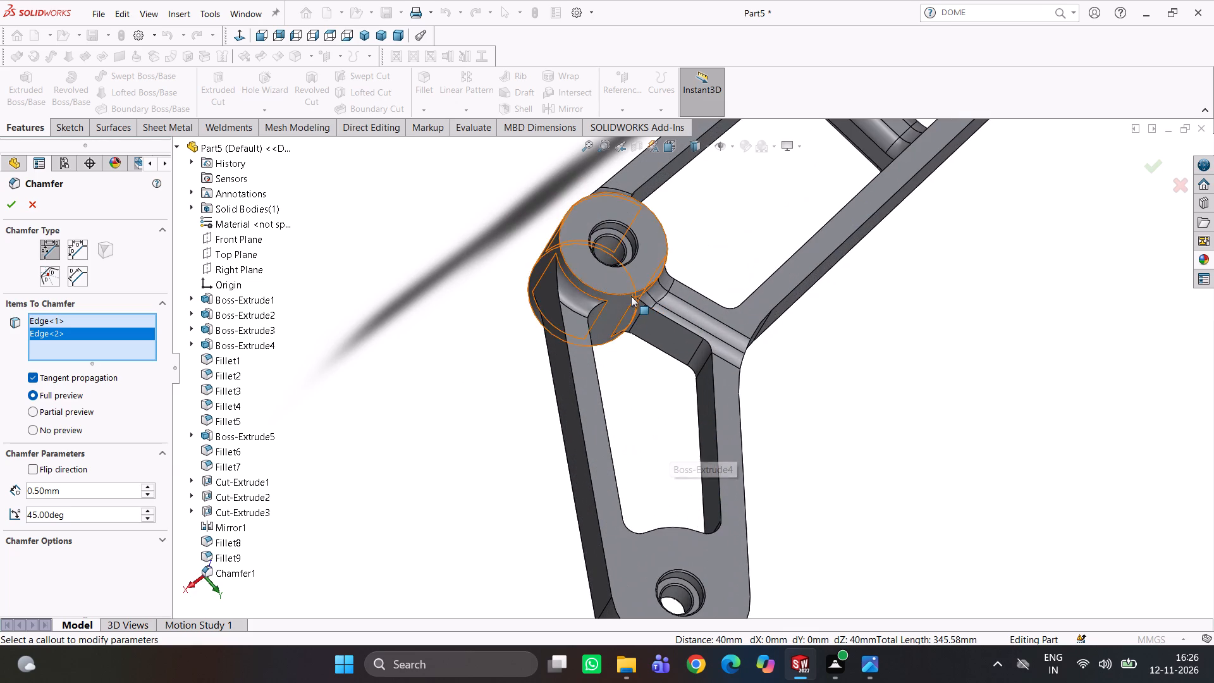
left_click(630, 293)
scroll(680, 342, "up", 1)
middle_click_drag(680, 342, 740, 328)
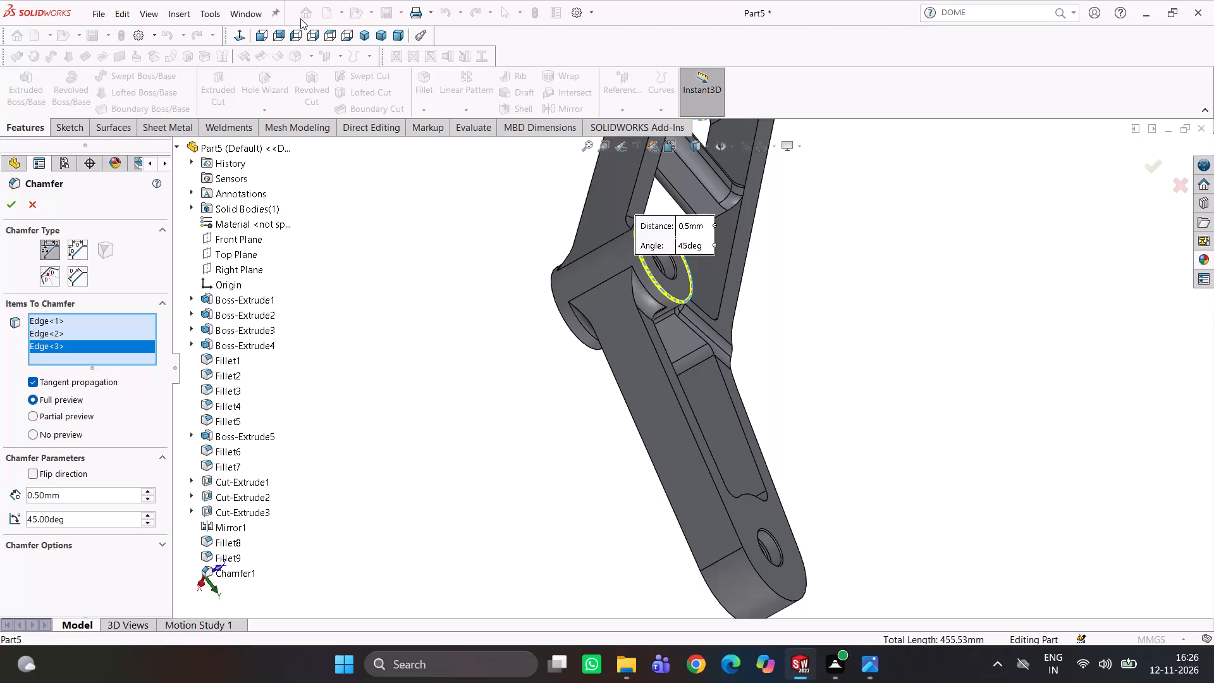
middle_click_drag(561, 314, 694, 273)
scroll(596, 268, "down", 3)
left_click(530, 311)
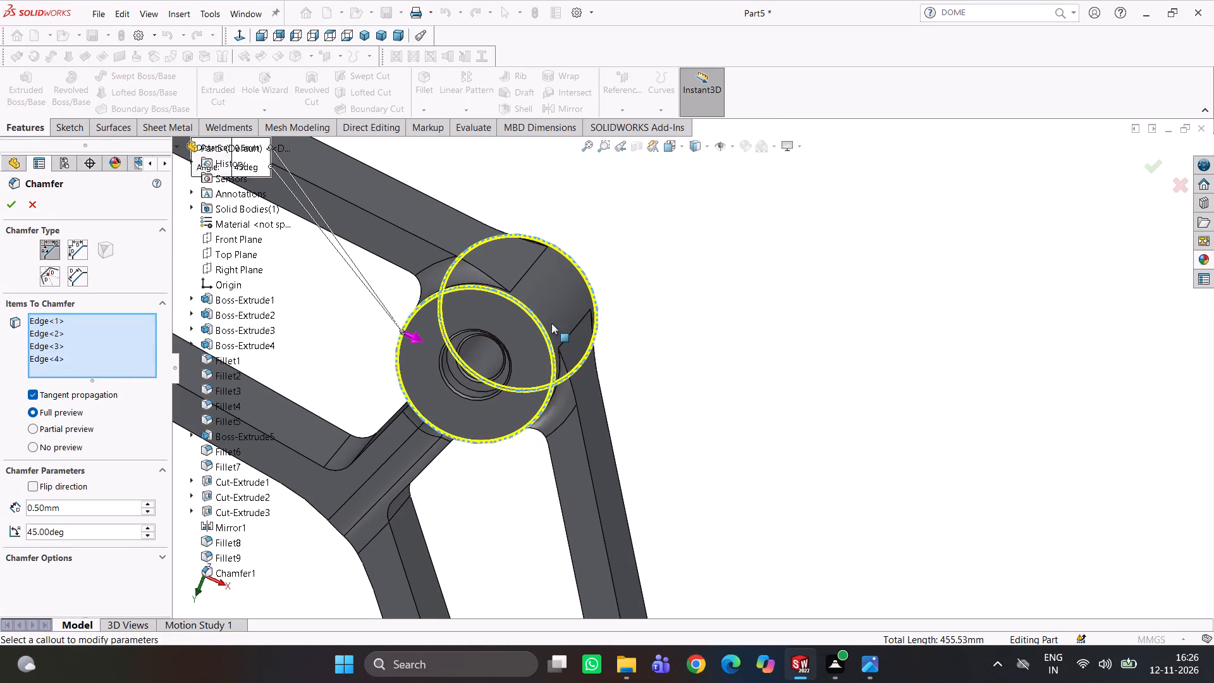
scroll(630, 357, "up", 4)
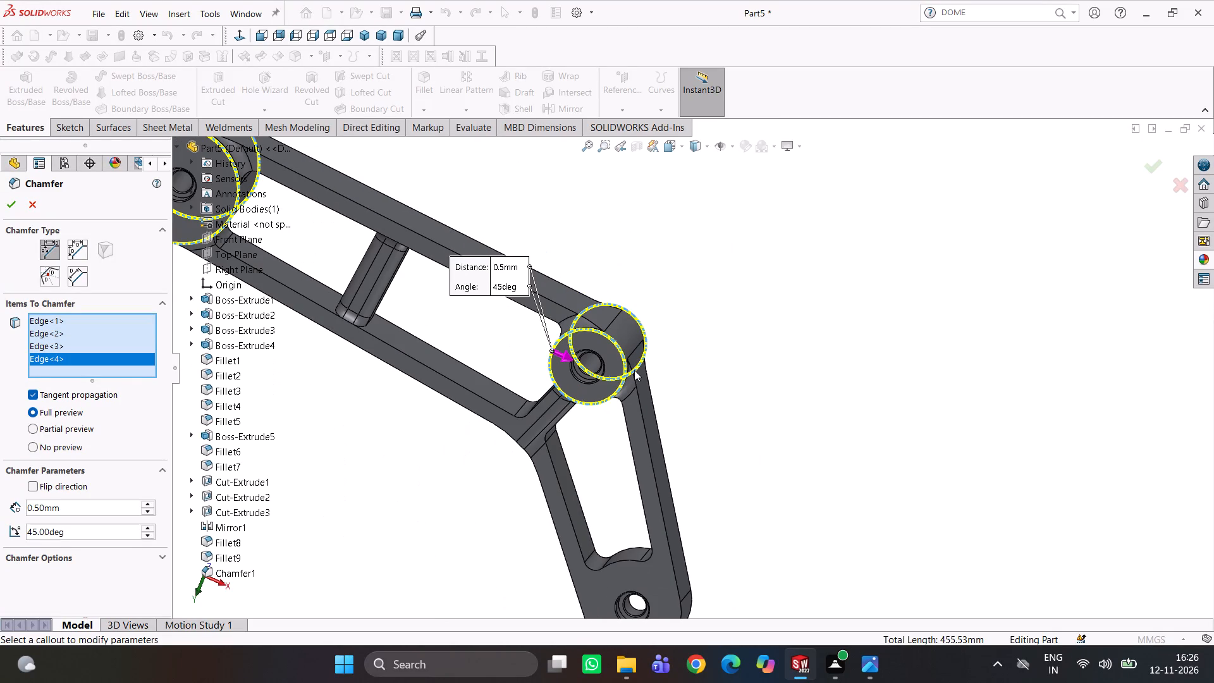
scroll(637, 385, "up", 2)
middle_click_drag(644, 385, 637, 259)
scroll(639, 516, "down", 3)
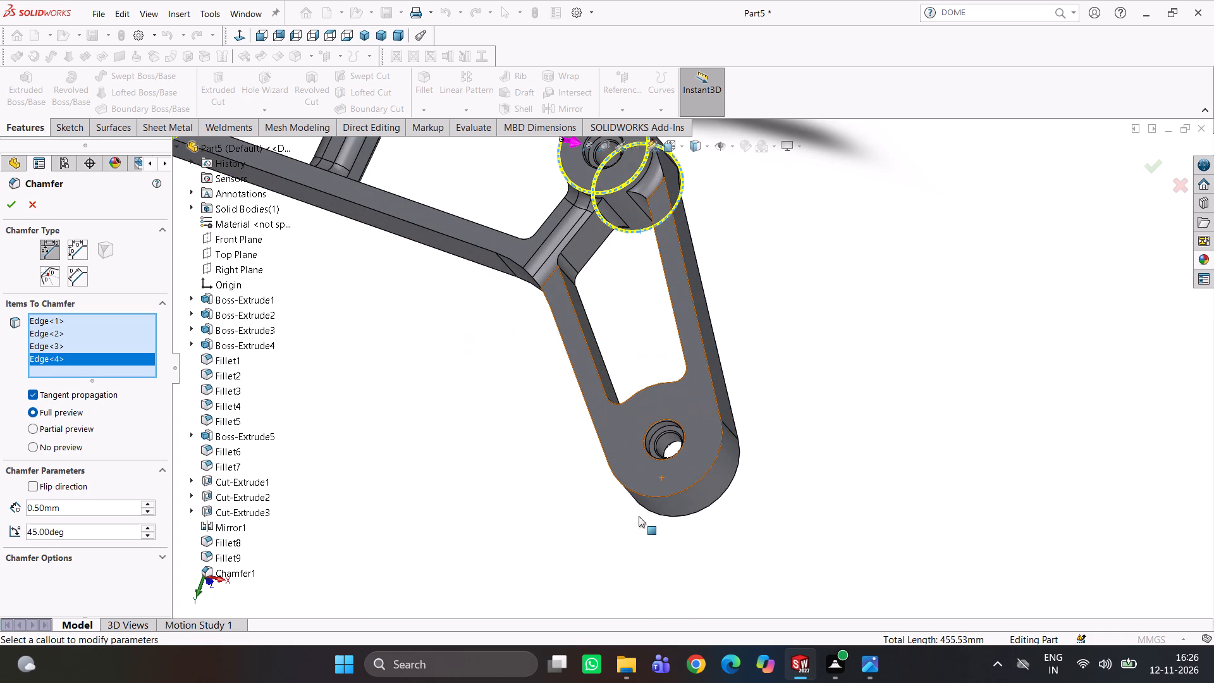
left_click(9, 203)
Review the whole arm from several angles and examine the chamfered rim of the large end boss closely.
scroll(747, 361, "up", 4)
middle_click_drag(778, 335, 707, 348)
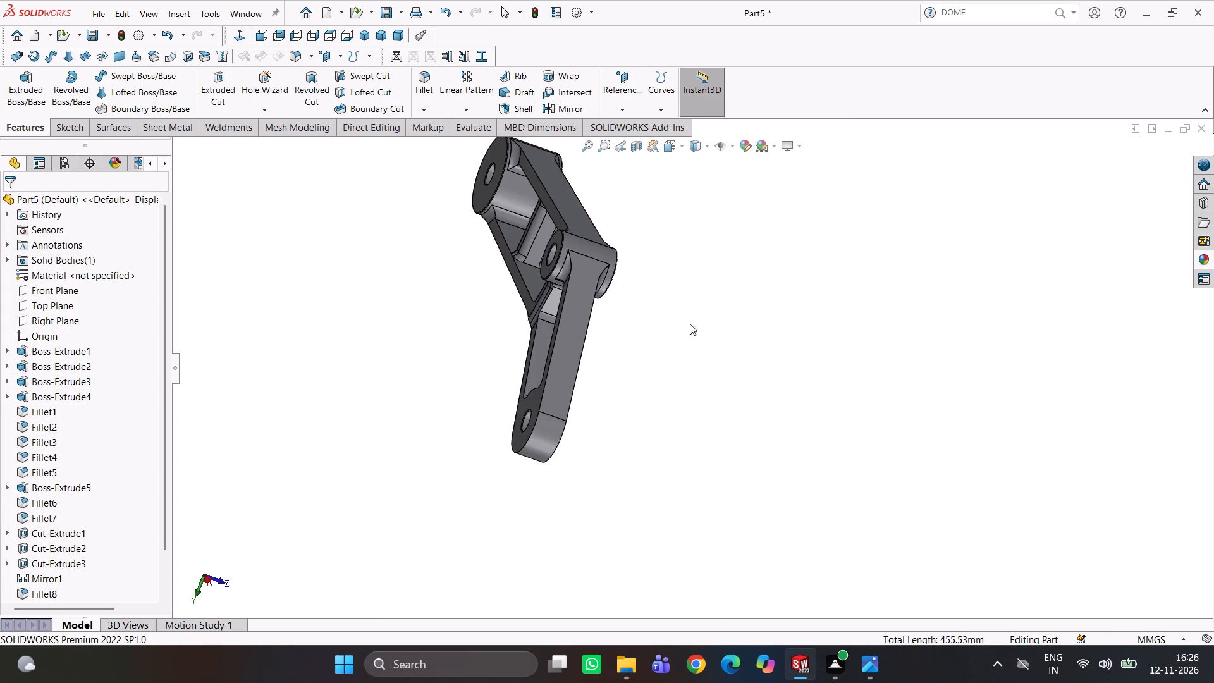
scroll(692, 310, "up", 1)
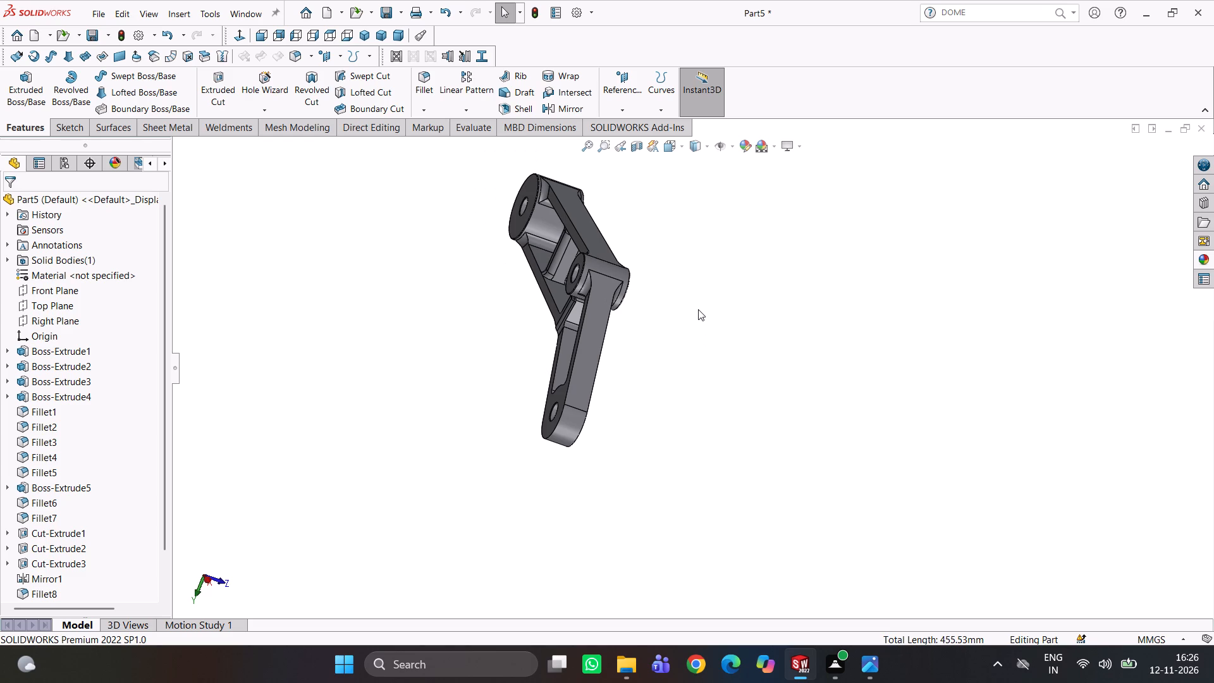
scroll(690, 306, "up", 1)
middle_click_drag(694, 303, 625, 260)
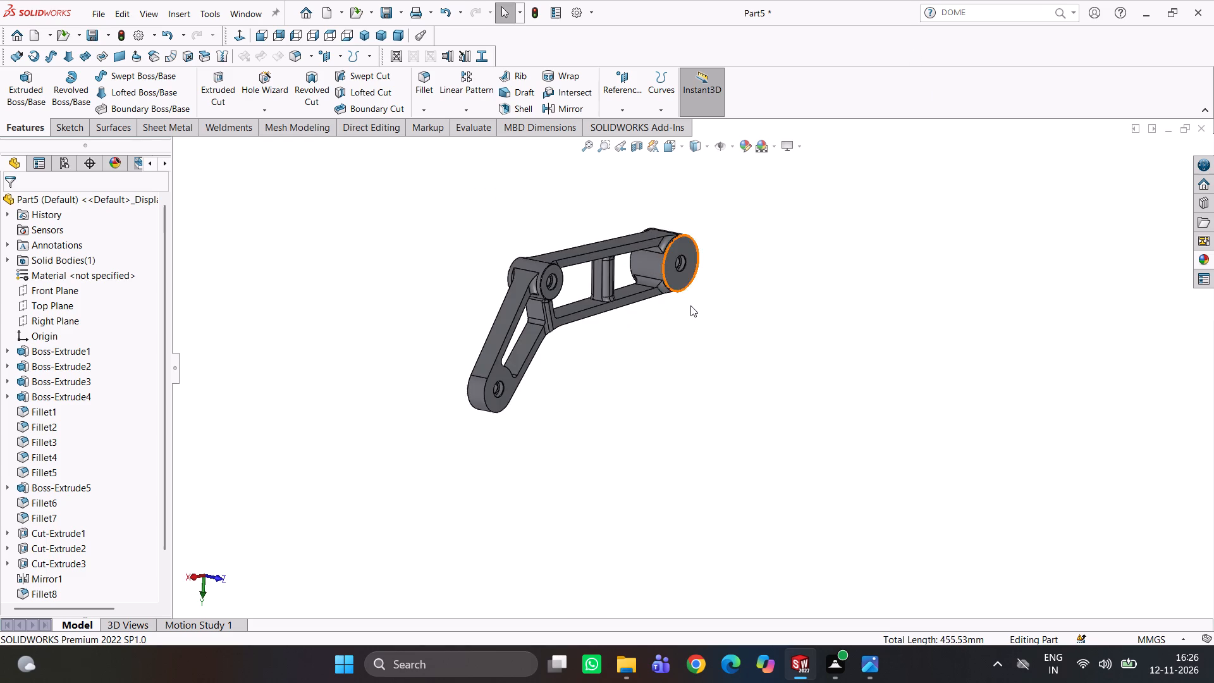
scroll(690, 305, "down", 3)
middle_click_drag(692, 304, 615, 264)
scroll(673, 272, "down", 4)
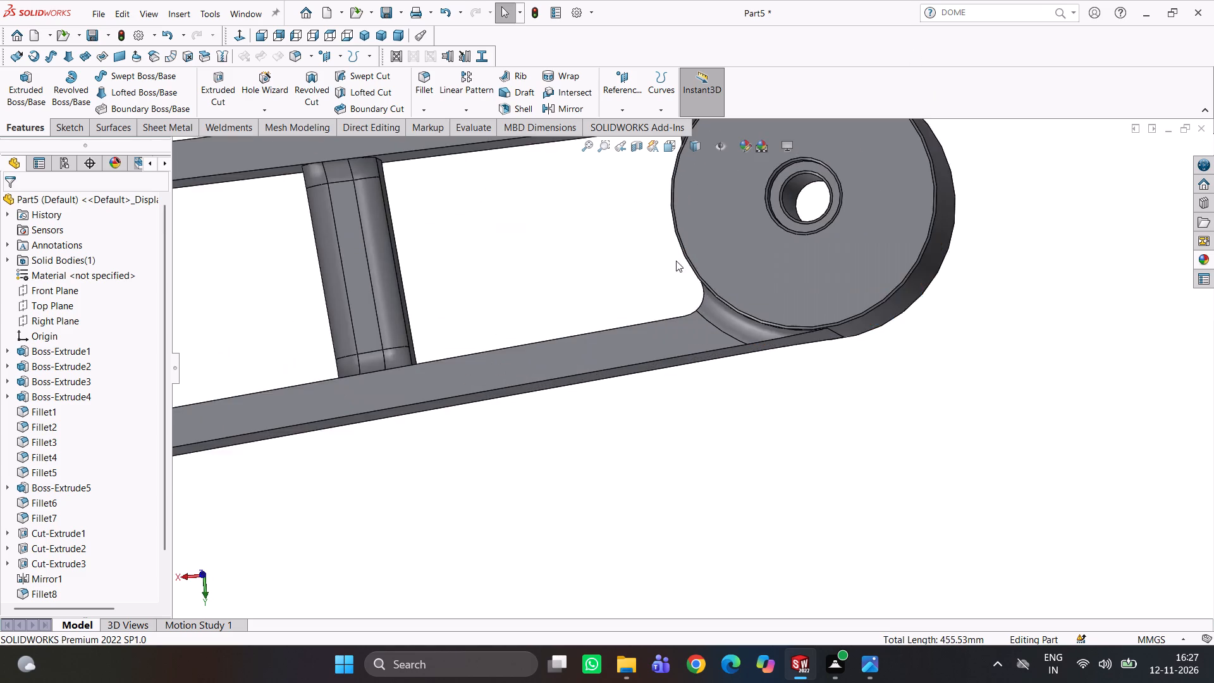
scroll(676, 261, "down", 1)
middle_click_drag(677, 264, 706, 321)
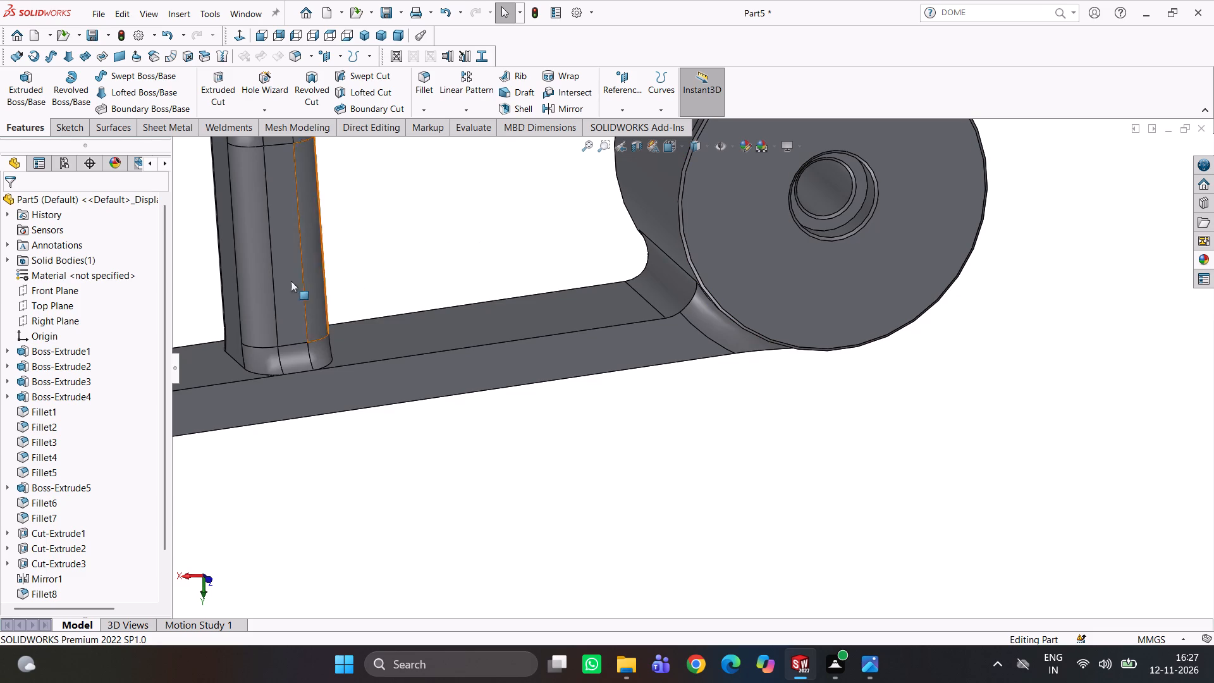
Open the part's appearance list and look through the options for the polished silver appearance.
left_click(64, 278)
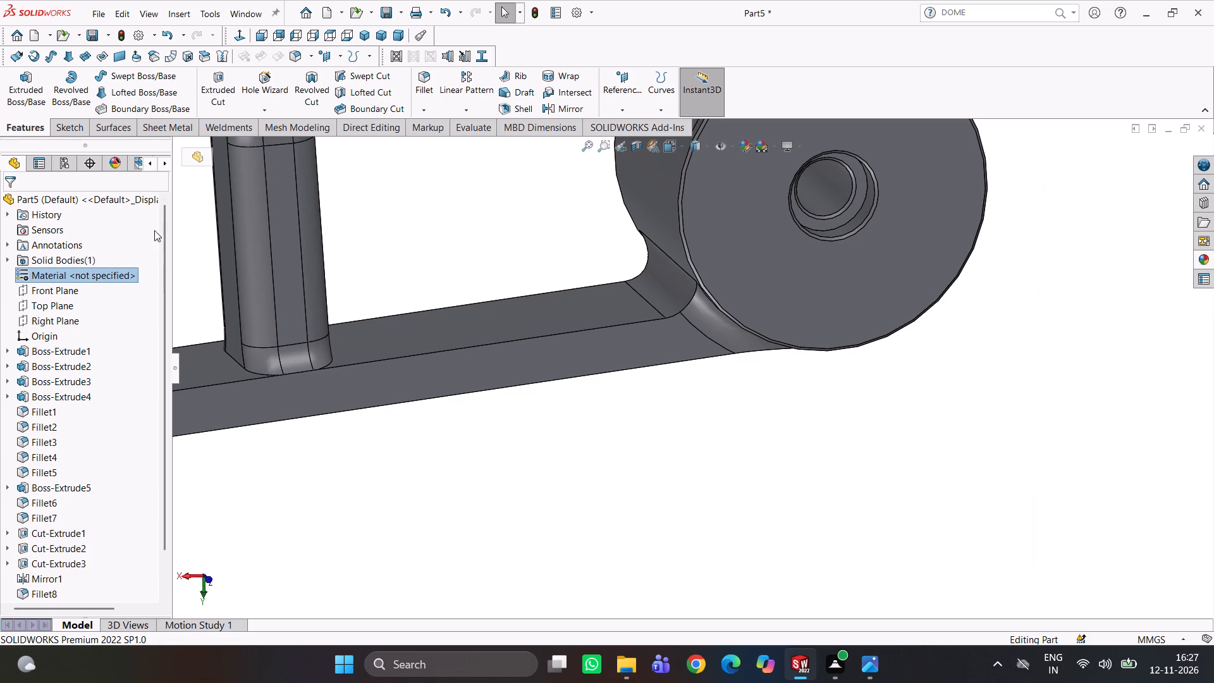
left_click(121, 163)
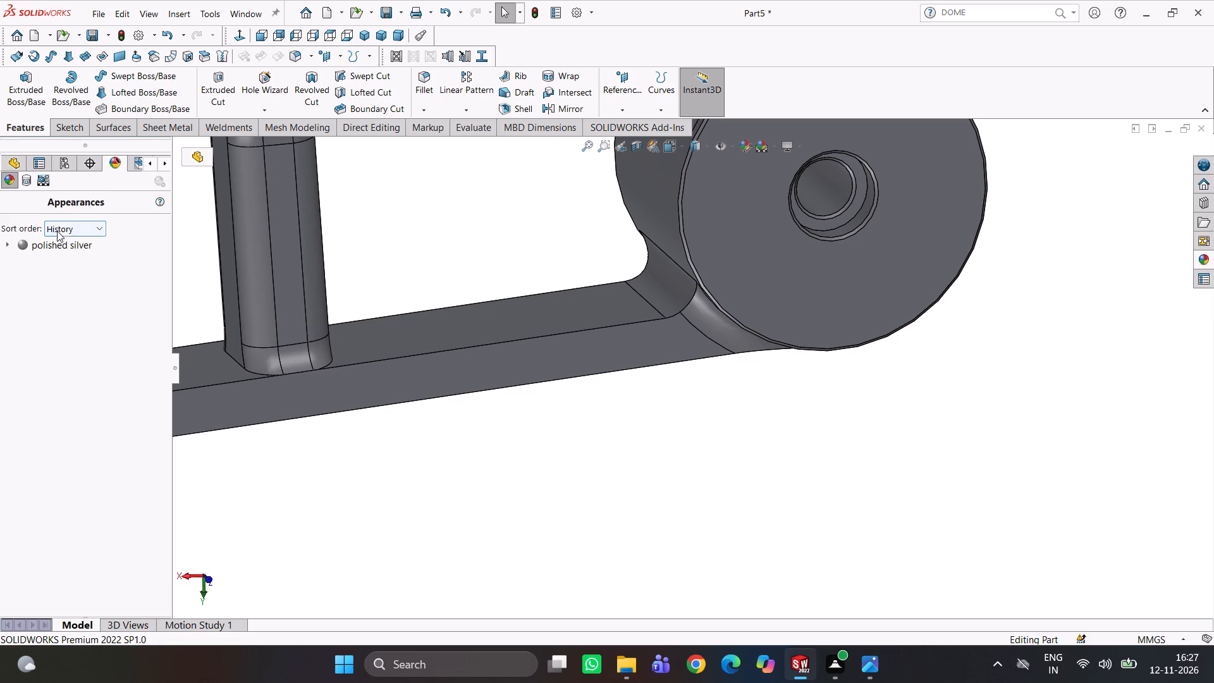
left_click(70, 231)
left_click(68, 225)
right_click(66, 240)
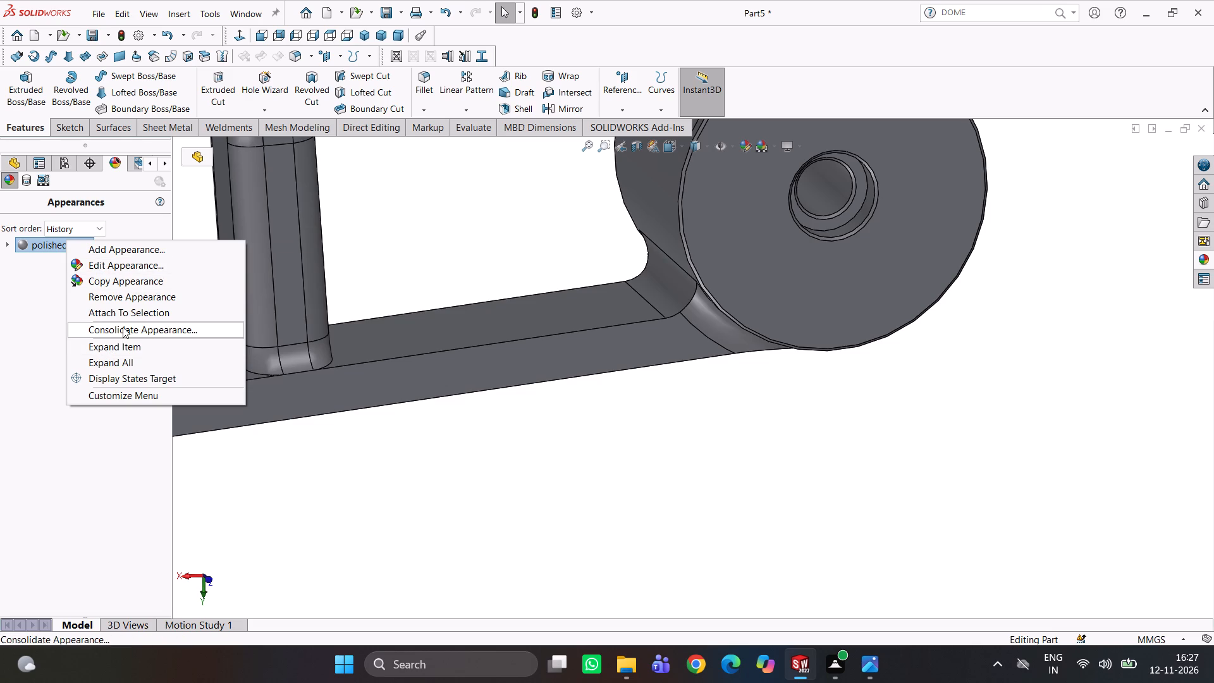
left_click(279, 471)
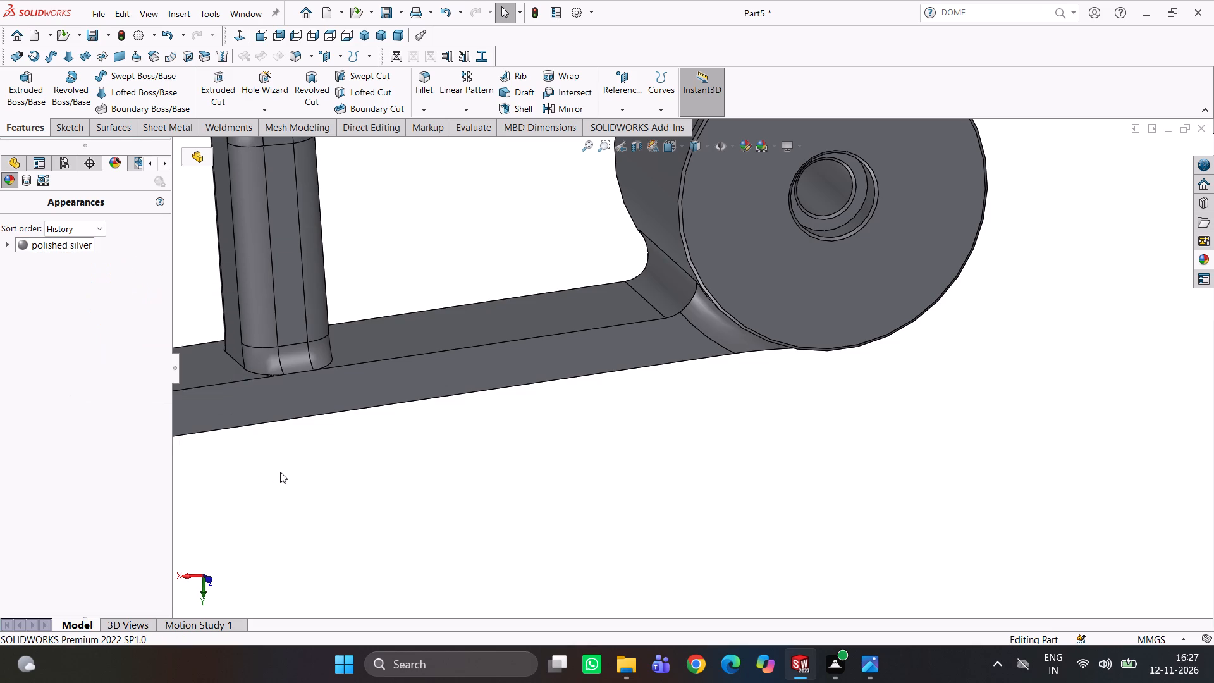
scroll(437, 452, "up", 4)
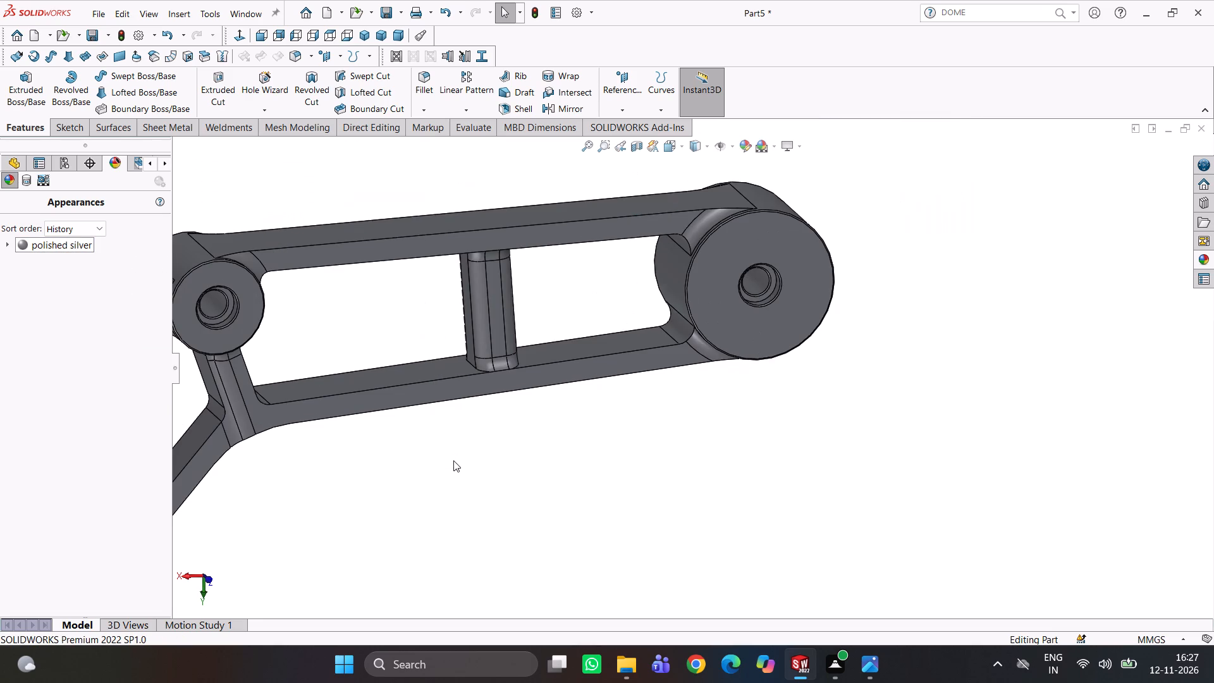
left_click(453, 460)
left_click(394, 180)
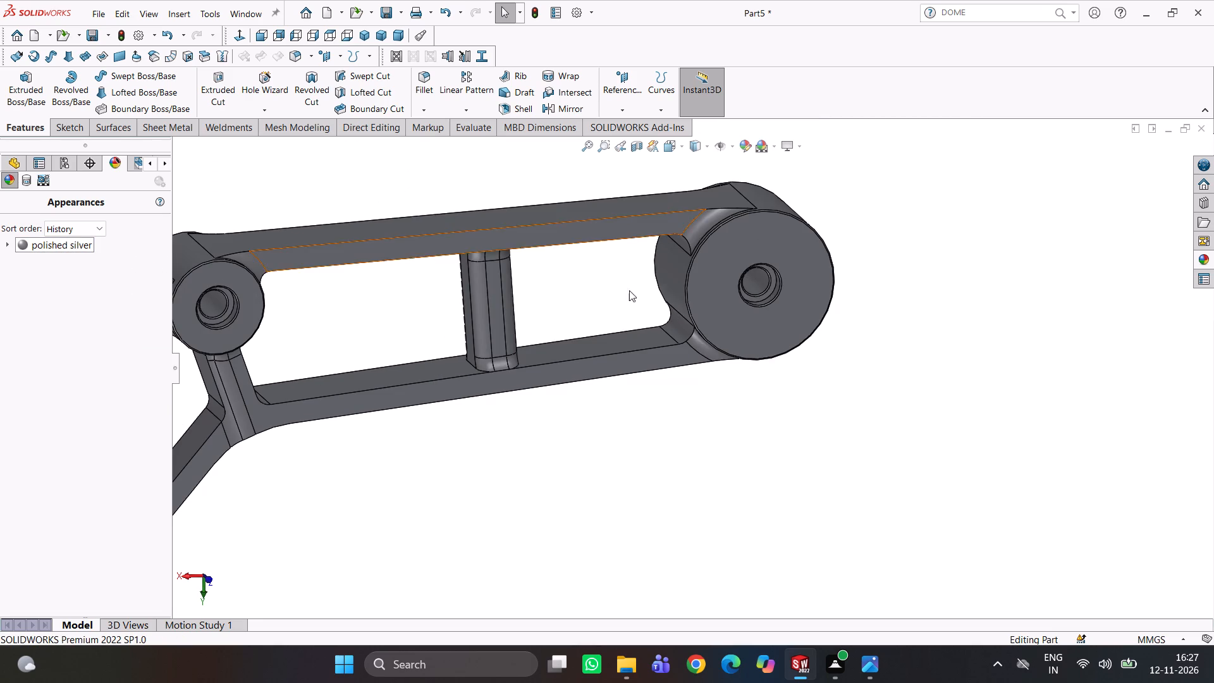
Review the complete arm, and expand the polished silver appearance to look at the options for the part it is applied to.
middle_click_drag(754, 405, 706, 249)
scroll(713, 302, "up", 3)
middle_click_drag(747, 357, 769, 222)
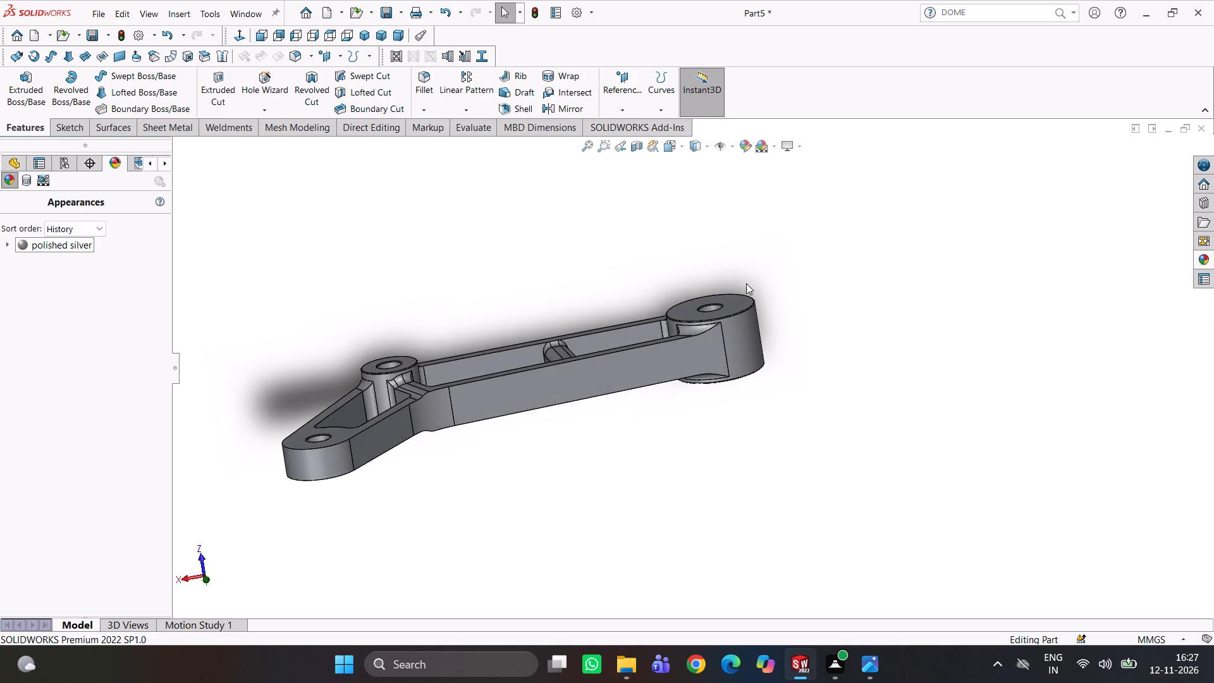
scroll(759, 349, "up", 1)
middle_click_drag(759, 349, 709, 227)
left_click(505, 283)
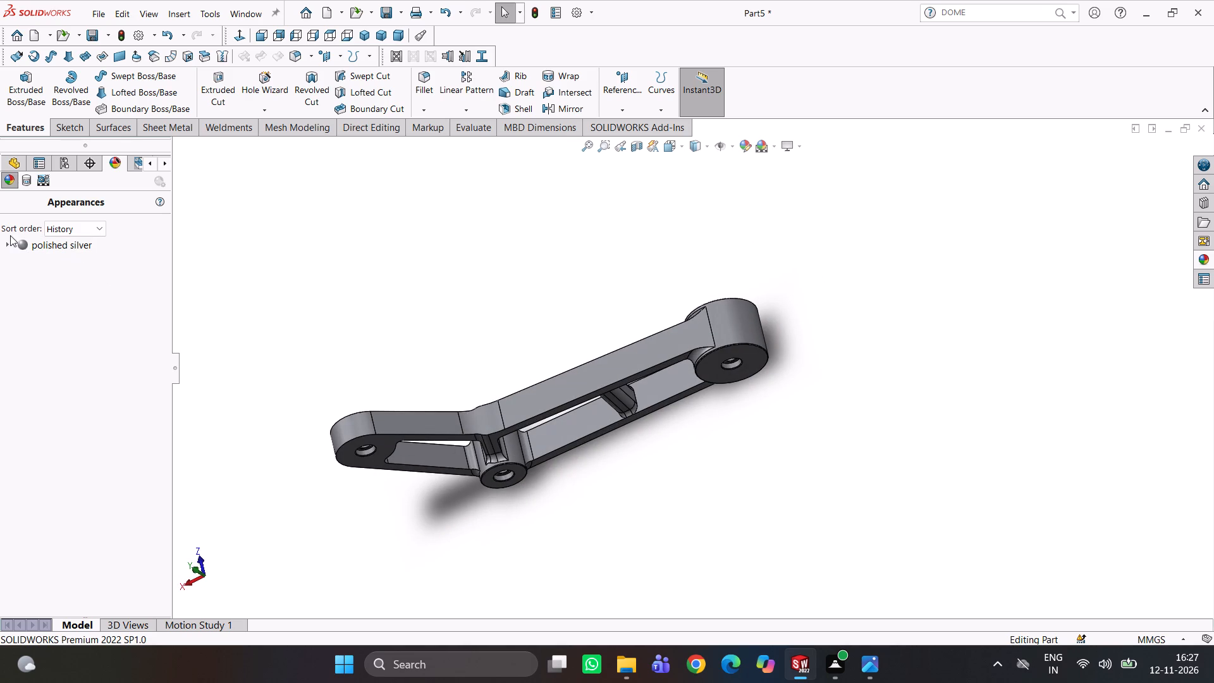
left_click(5, 247)
right_click(41, 262)
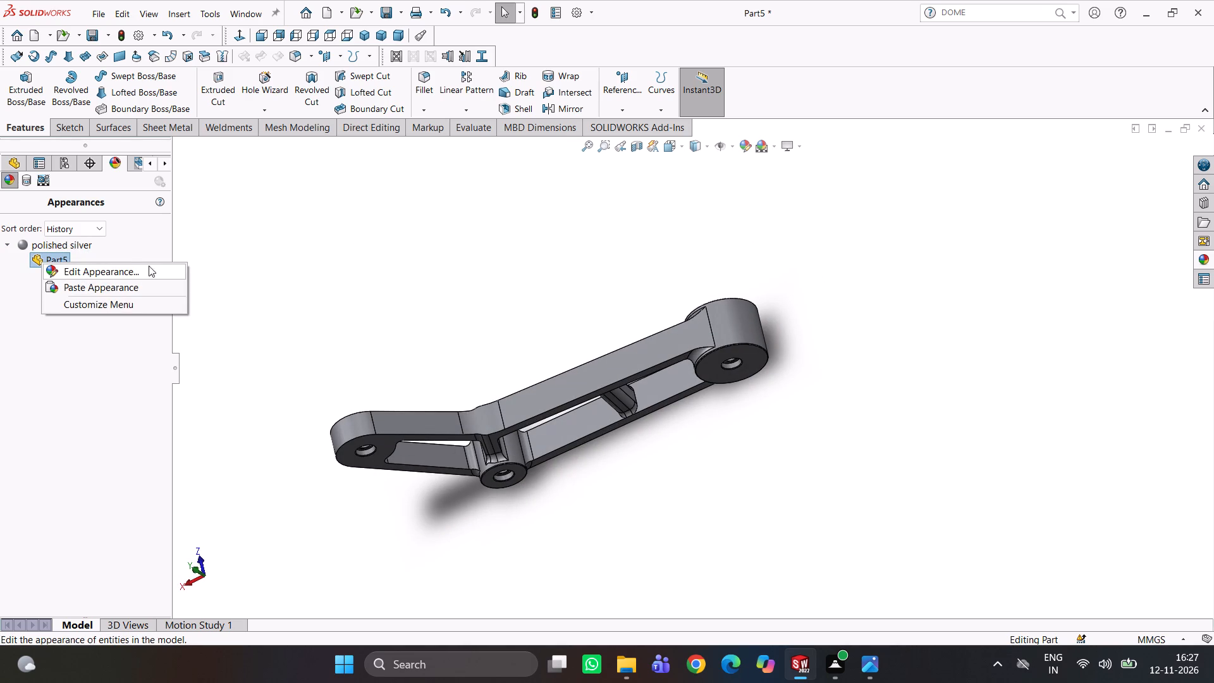
left_click(325, 262)
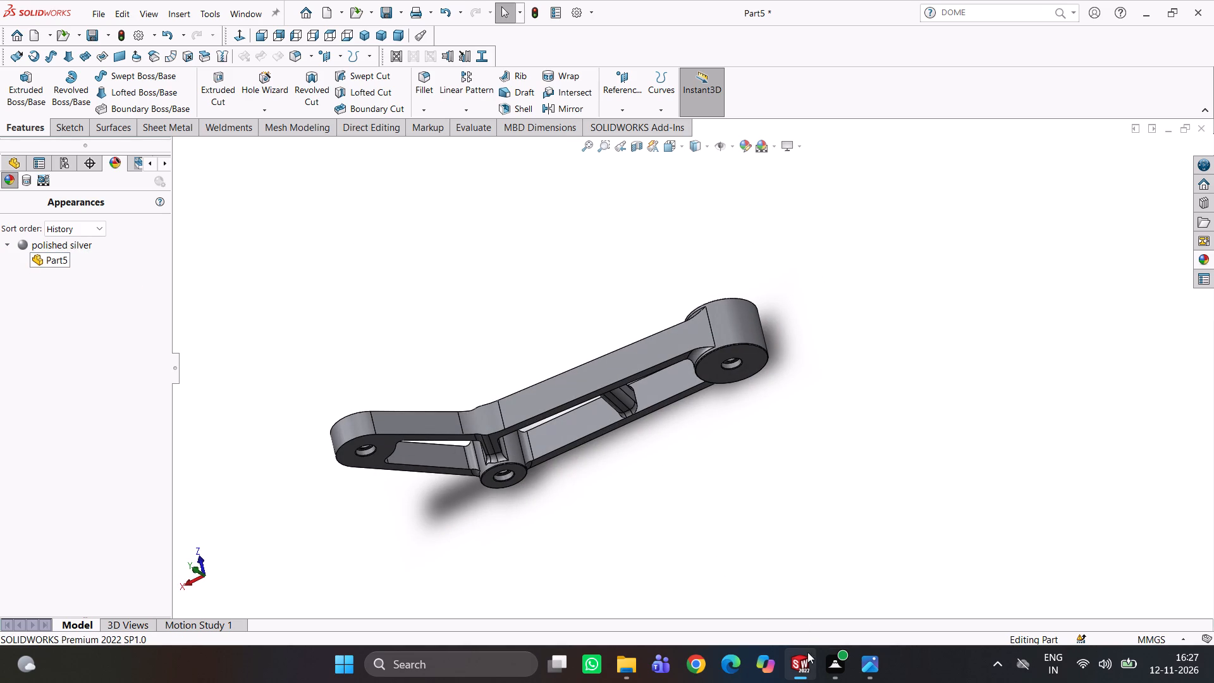
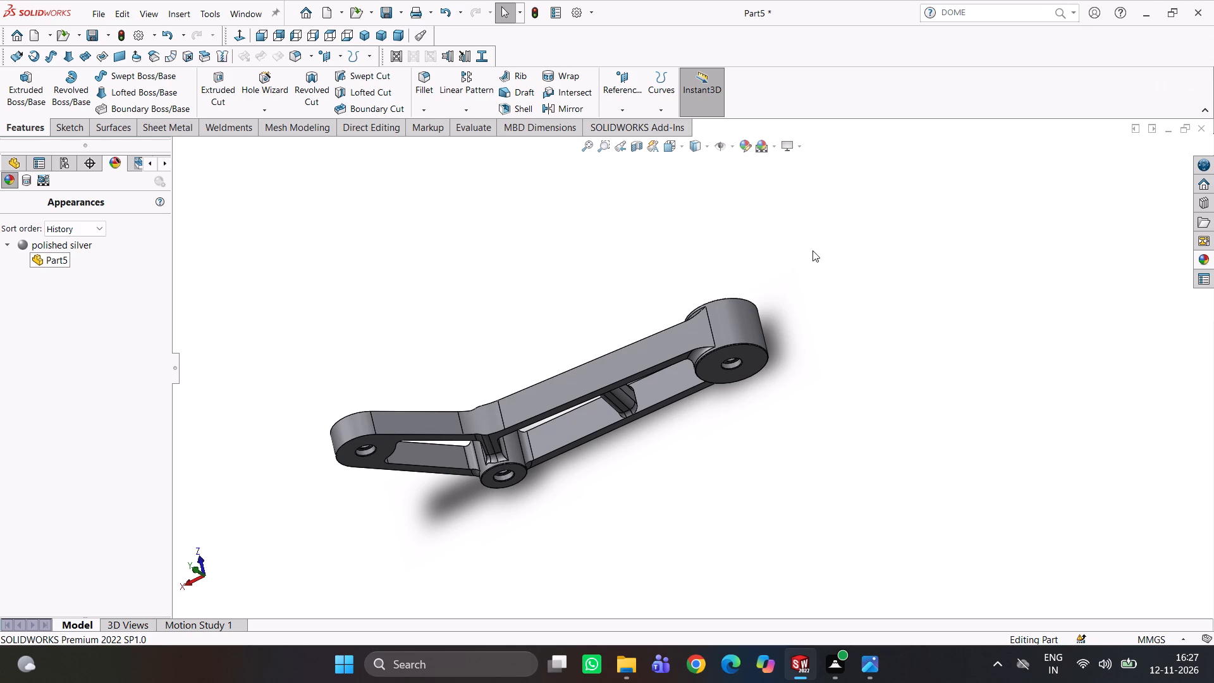
Review the complete truss arm from several angles, including its large end boss and middle boss.
scroll(812, 250, "up", 1)
middle_click_drag(804, 238, 765, 155)
scroll(763, 285, "down", 4)
middle_click_drag(763, 289, 811, 163)
scroll(709, 352, "up", 1)
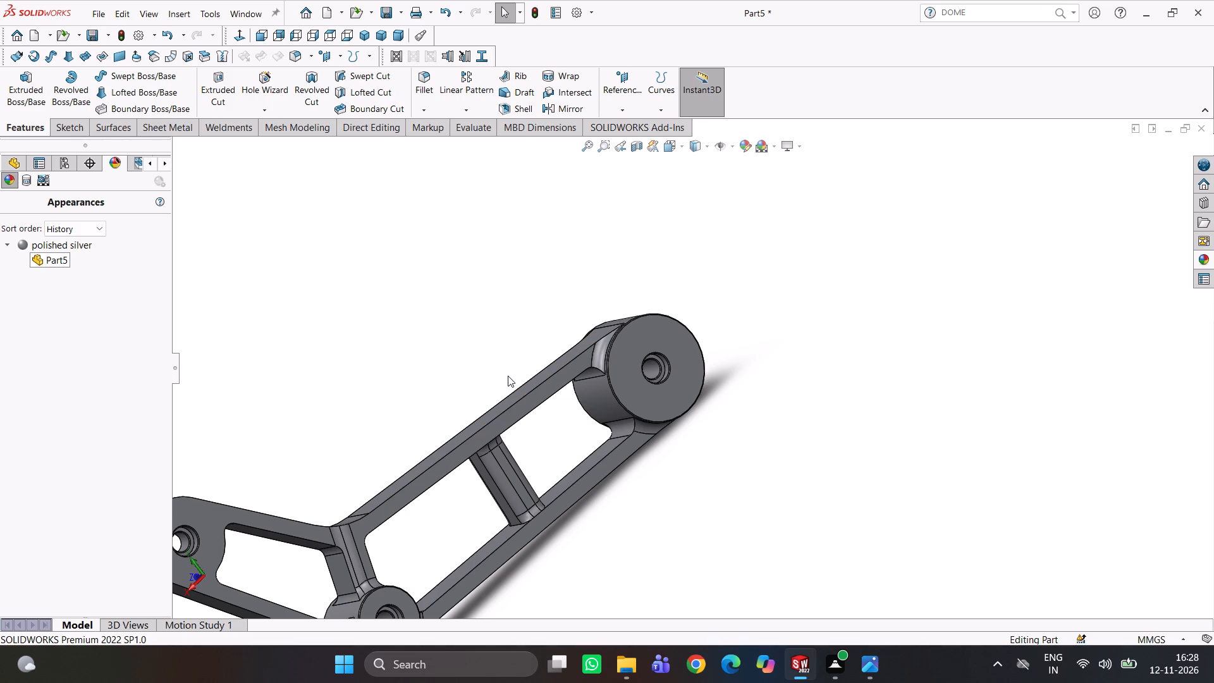
scroll(534, 393, "up", 3)
scroll(584, 417, "up", 2)
middle_click_drag(608, 417, 665, 317)
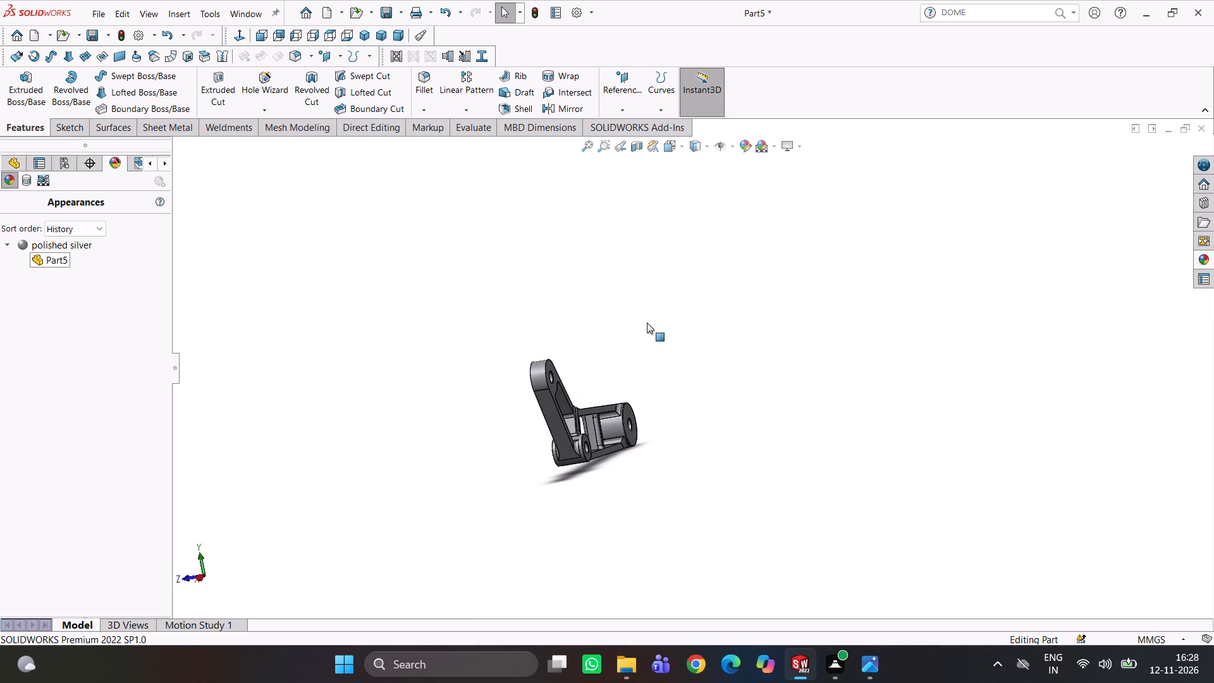
scroll(598, 433, "down", 4)
middle_click(514, 342)
middle_click_drag(577, 376, 506, 295)
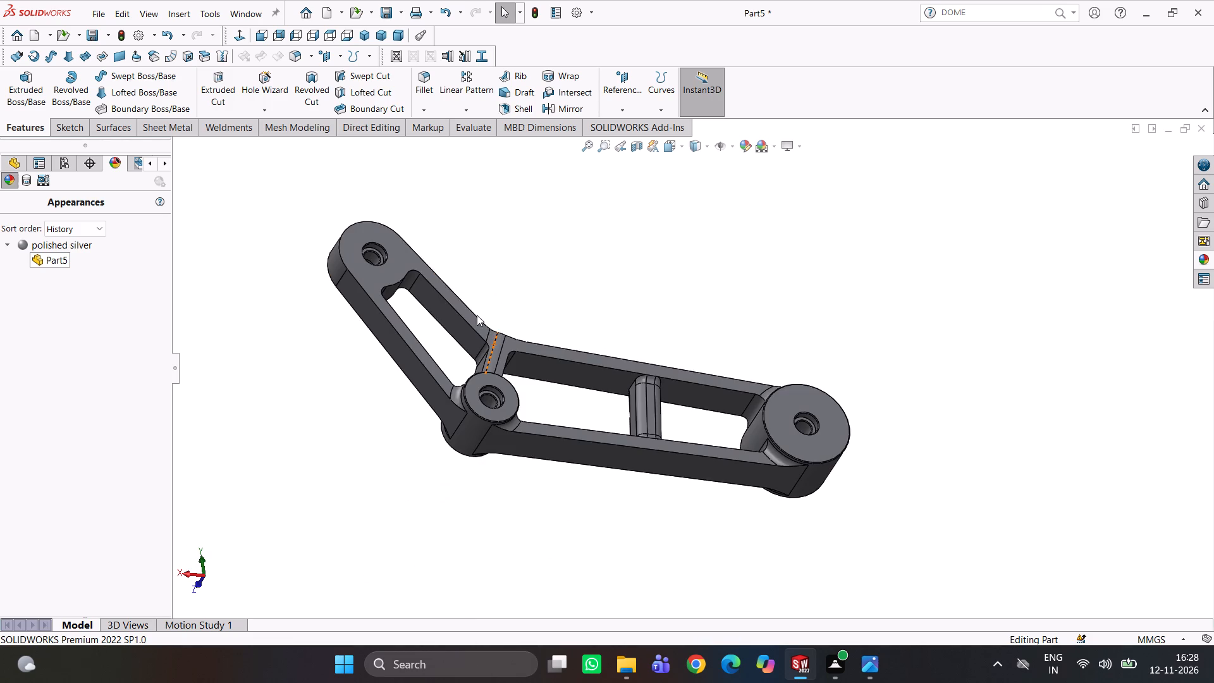
Examine the rounded pocket end, the stepped hole and its chamfered rim at the arm's small end.
scroll(447, 301, "down", 4)
middle_click_drag(428, 314, 367, 338)
scroll(408, 316, "down", 5)
middle_click_drag(549, 321, 548, 363)
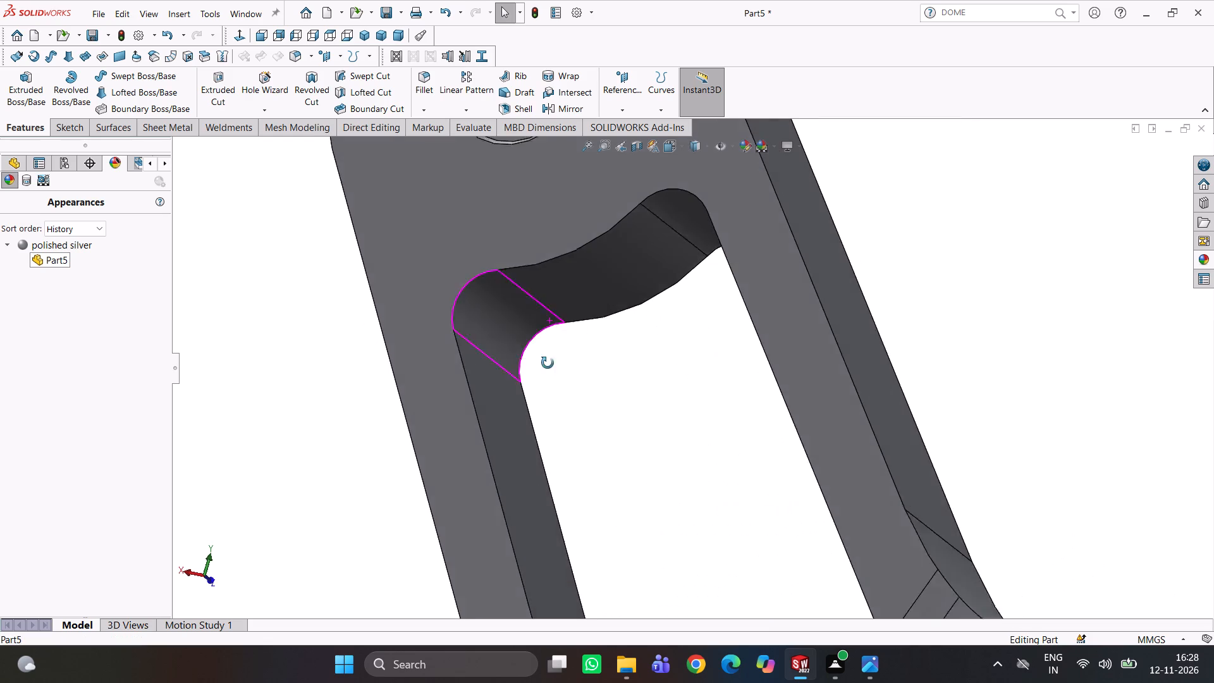
middle_click_drag(548, 363, 584, 425)
scroll(708, 201, "down", 5)
middle_click_drag(659, 212, 671, 281)
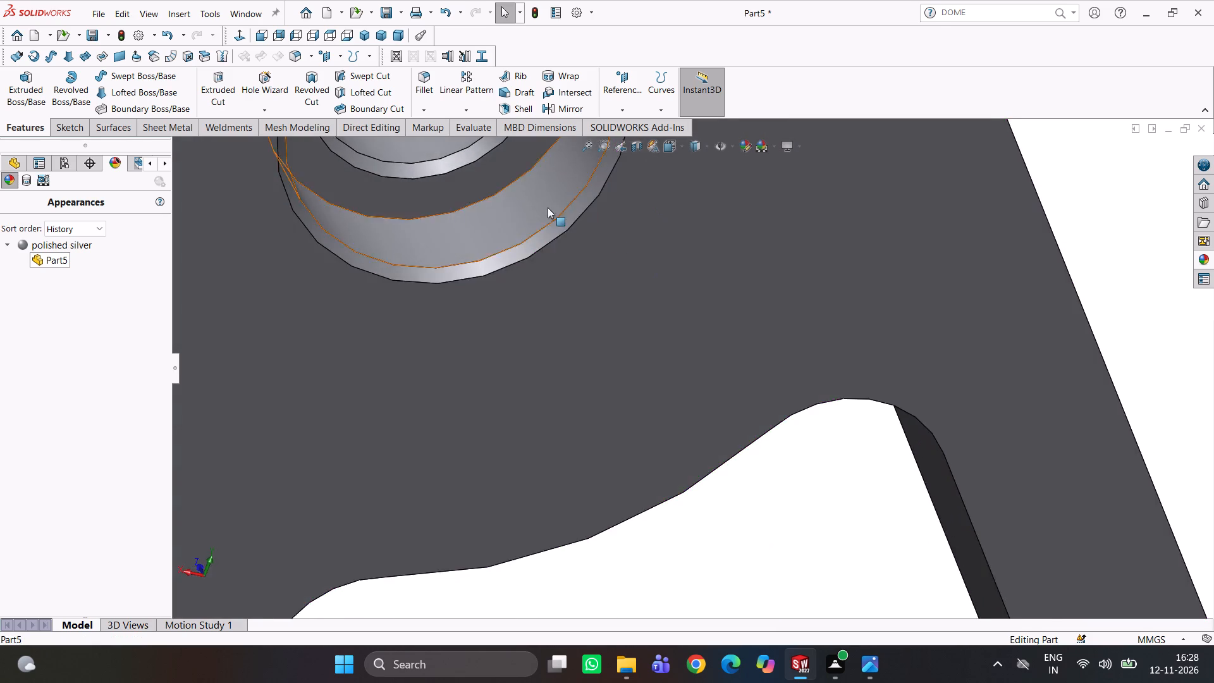
scroll(545, 206, "up", 3)
scroll(544, 198, "down", 4)
middle_click_drag(555, 218, 580, 362)
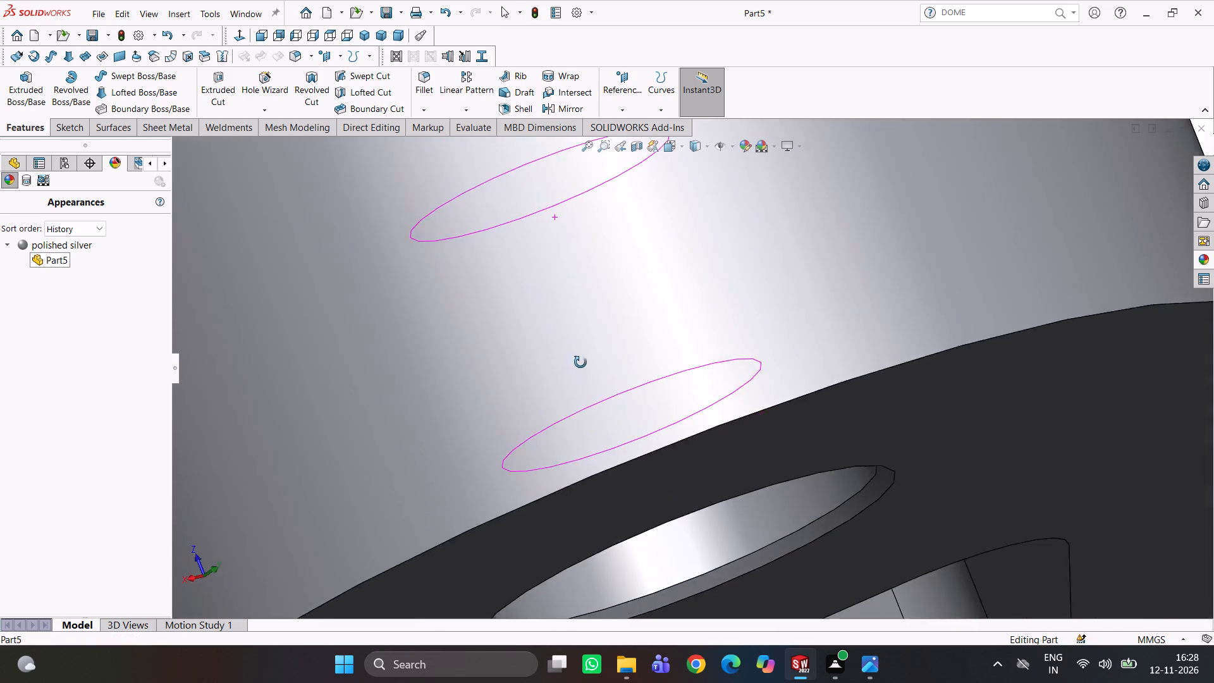
middle_click_drag(580, 362, 608, 423)
scroll(639, 343, "up", 4)
middle_click_drag(642, 328, 647, 352)
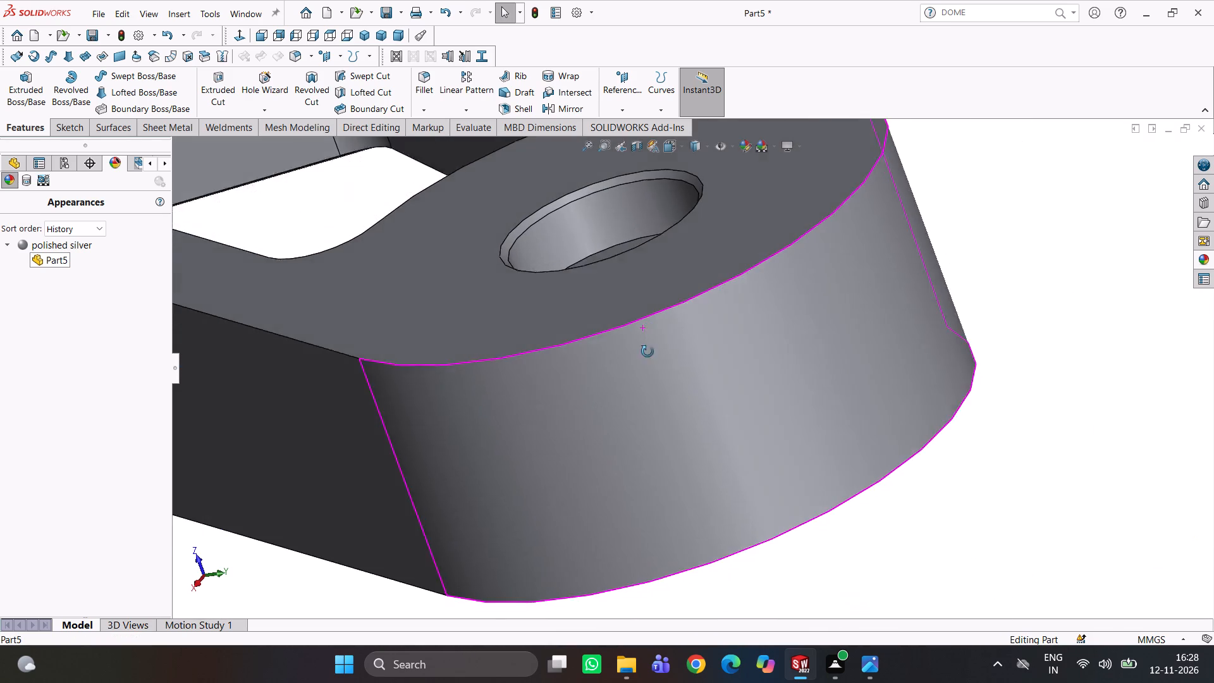
middle_click_drag(647, 352, 648, 352)
scroll(603, 238, "up", 7)
middle_click_drag(652, 250, 659, 308)
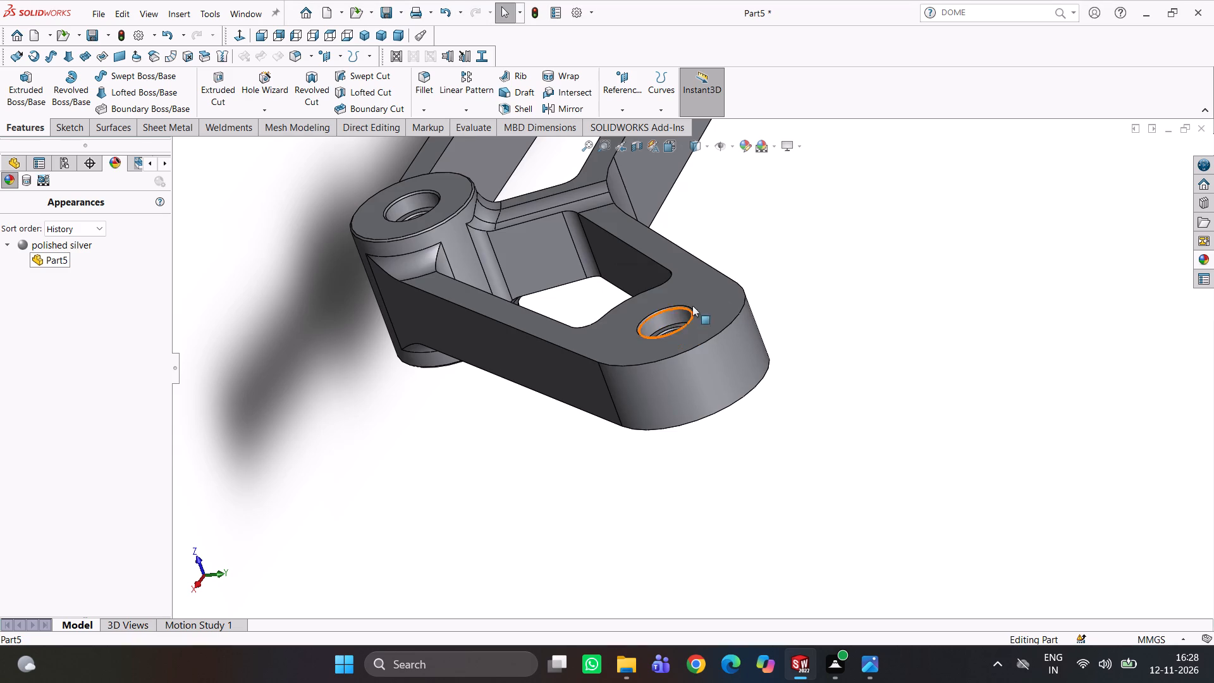
middle_click_drag(727, 306, 730, 360)
scroll(699, 297, "up", 3)
middle_click_drag(571, 221, 600, 294)
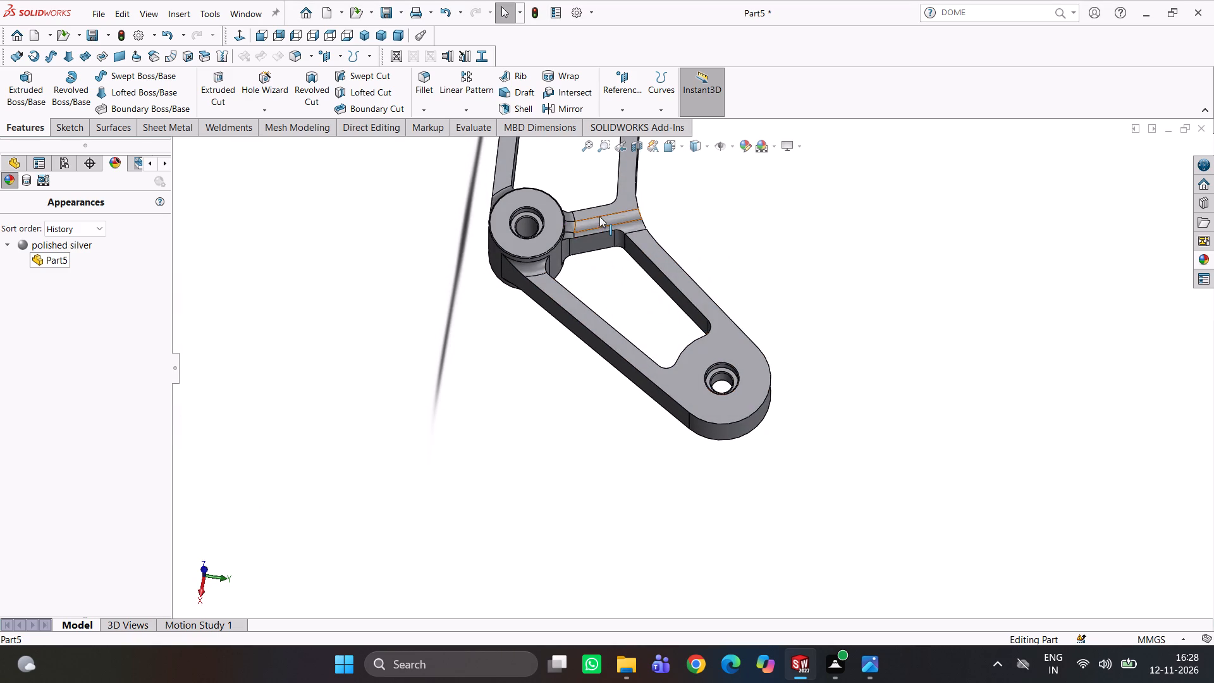
middle_click_drag(599, 216, 603, 276)
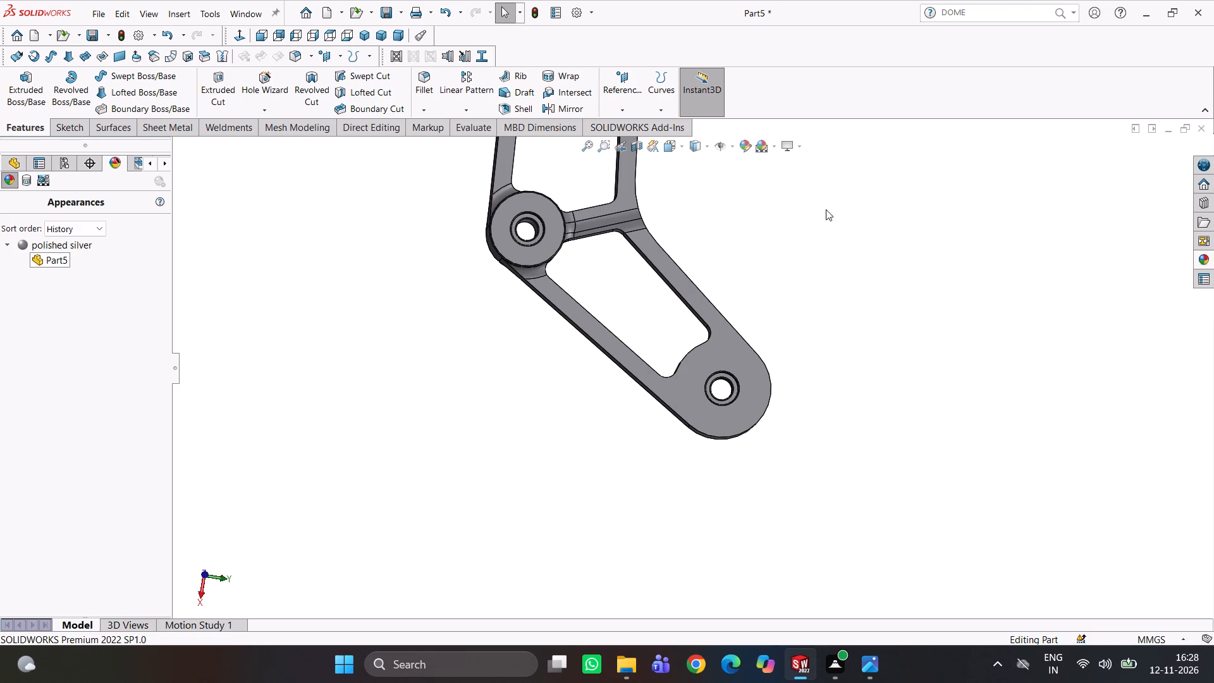
Review the overall shape of the complete arm from both sides.
scroll(852, 225, "up", 3)
middle_click_drag(842, 227, 799, 185)
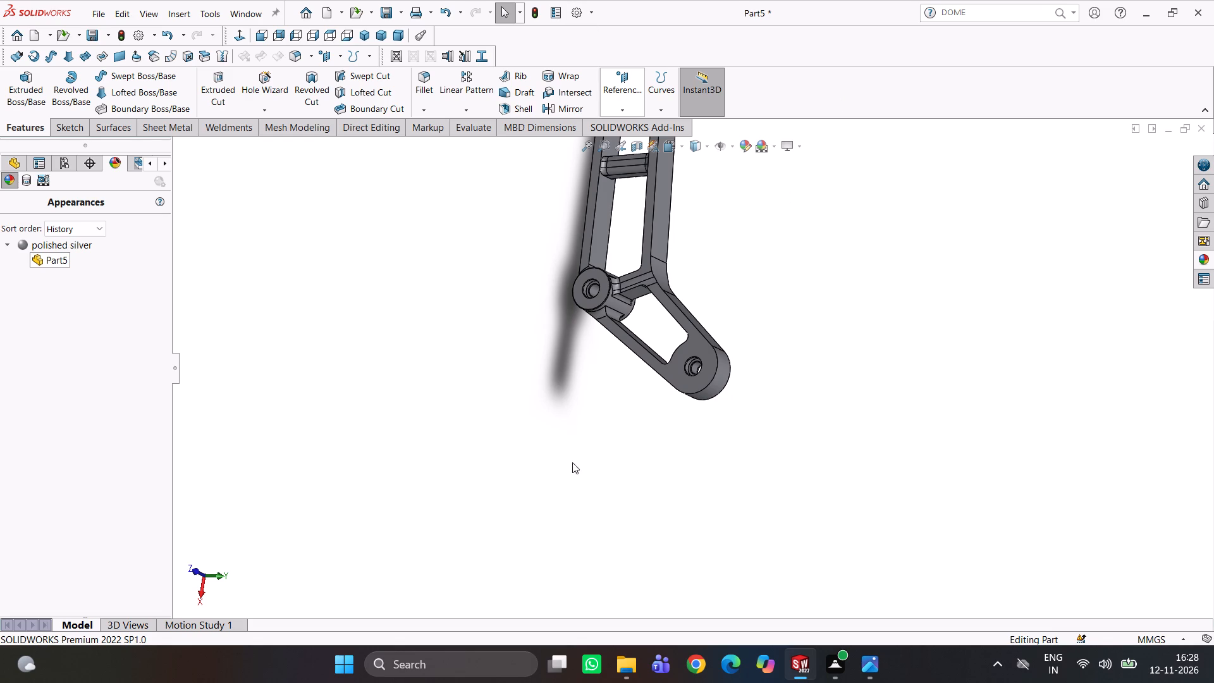
scroll(892, 315, "up", 2)
middle_click_drag(875, 316, 779, 132)
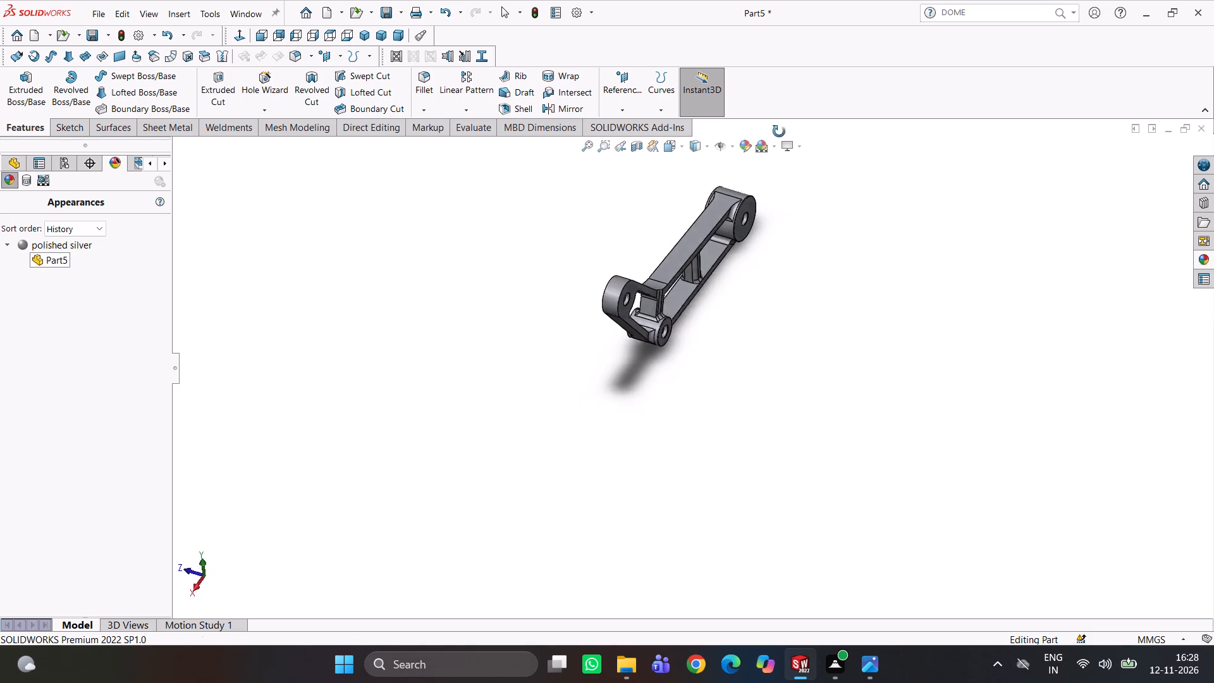
middle_click_drag(779, 132, 777, 128)
middle_click_drag(735, 362, 980, 343)
scroll(723, 329, "down", 2)
middle_click_drag(694, 320, 668, 395)
middle_click_drag(667, 292, 633, 316)
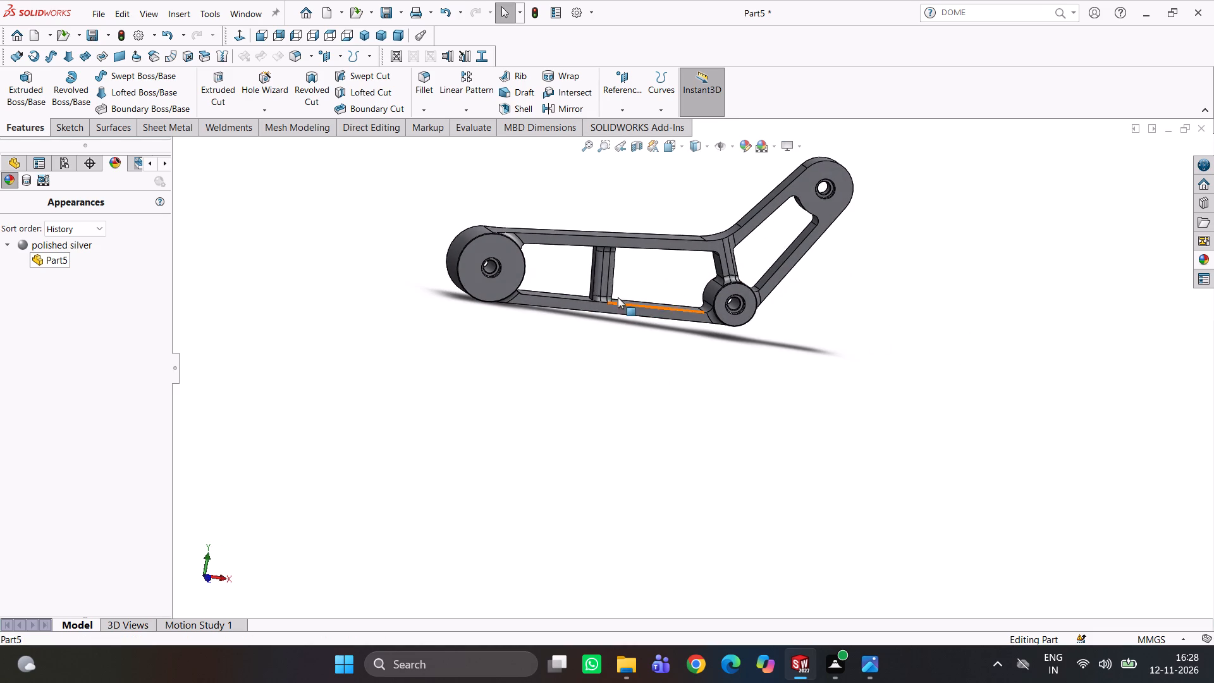
Examine the cross rib between the long rails, the middle boss and the angled short section of the arm.
scroll(602, 295, "down", 1)
middle_click_drag(603, 280, 625, 243)
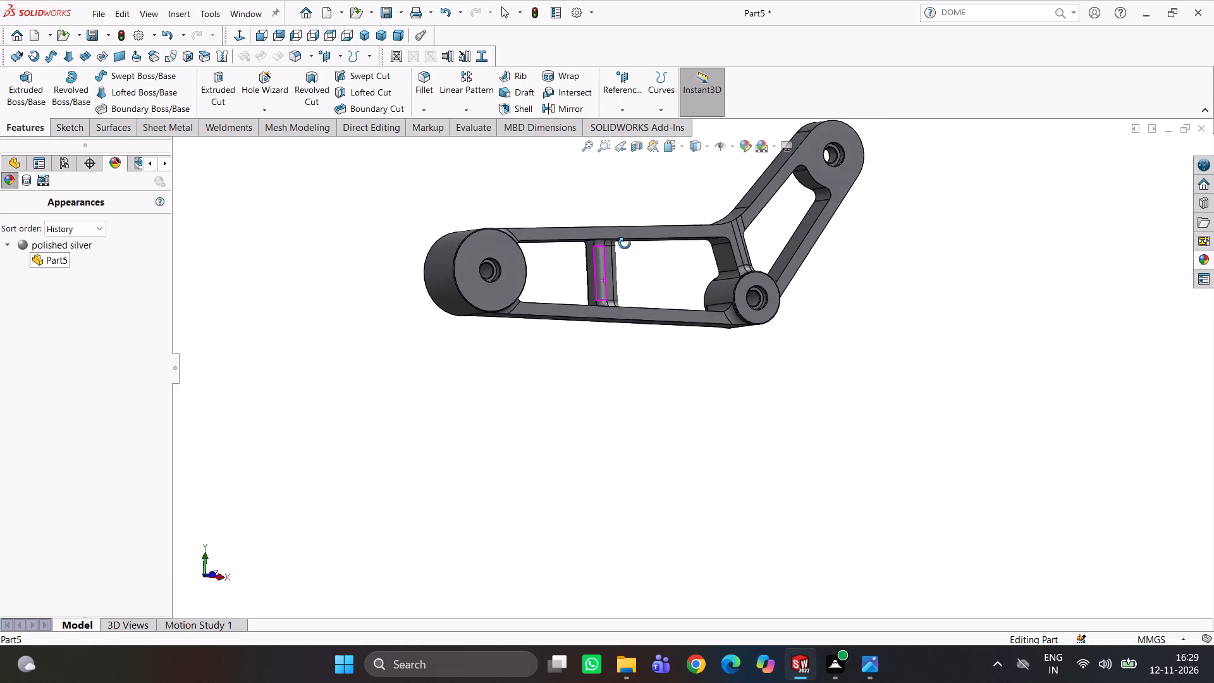
middle_click_drag(625, 243, 625, 250)
scroll(636, 266, "down", 3)
middle_click_drag(642, 268, 668, 259)
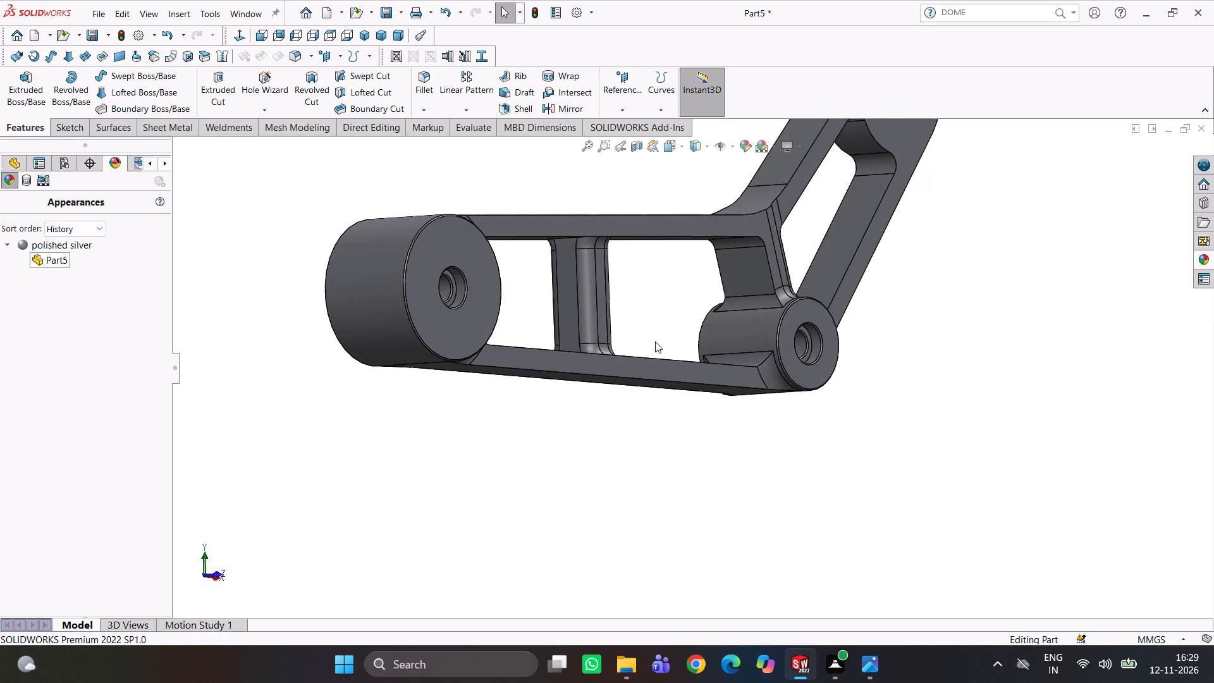
middle_click_drag(675, 334, 657, 351)
scroll(671, 317, "down", 1)
scroll(671, 317, "up", 2)
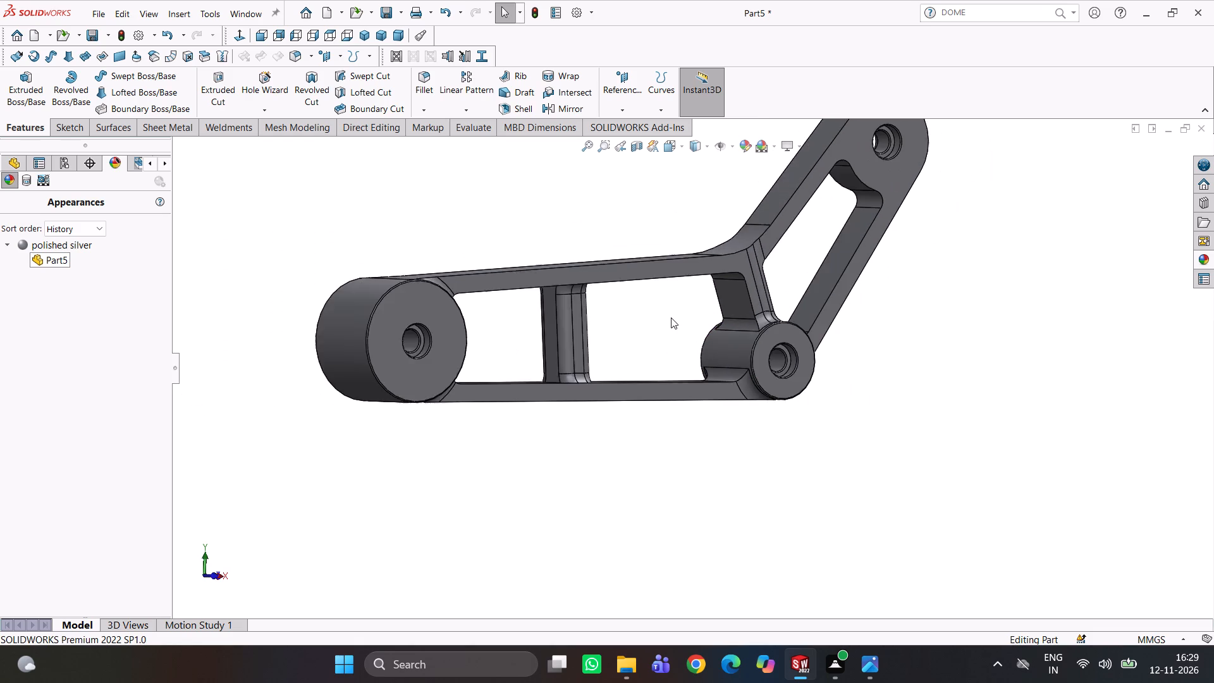
scroll(671, 317, "up", 3)
middle_click_drag(720, 314, 639, 291)
scroll(700, 293, "down", 4)
scroll(761, 309, "down", 1)
middle_click_drag(761, 311, 756, 324)
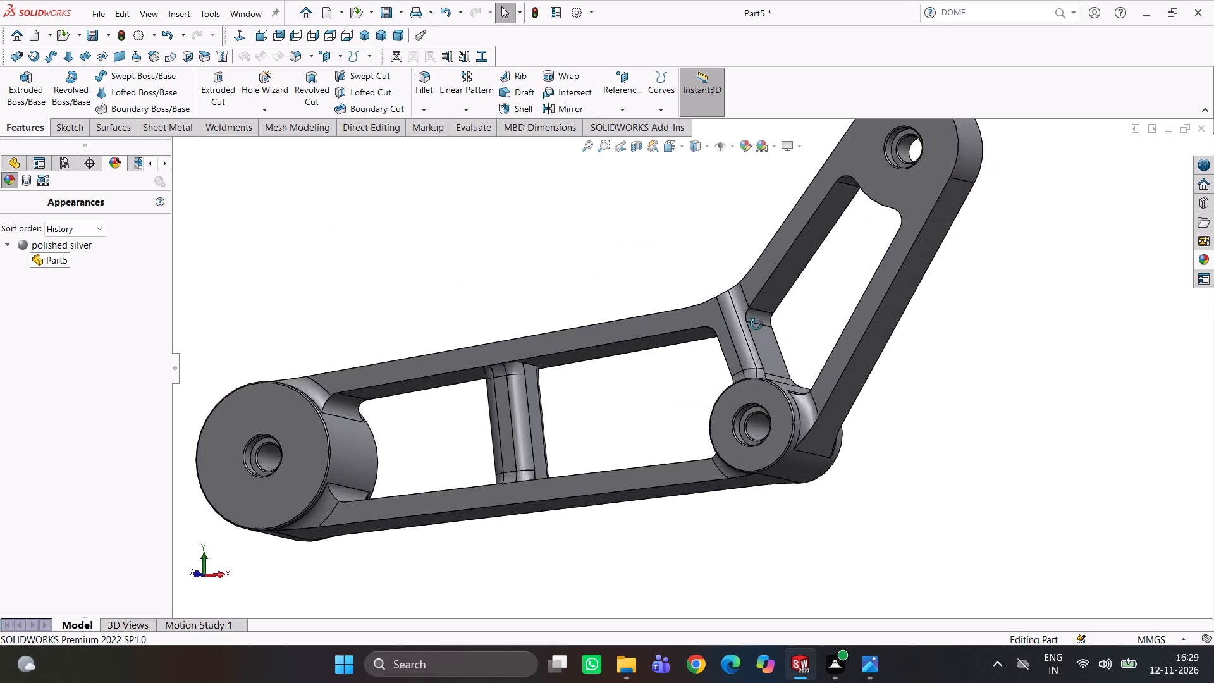
middle_click_drag(756, 324, 744, 355)
scroll(768, 258, "down", 3)
middle_click_drag(838, 262, 888, 157)
scroll(897, 228, "up", 3)
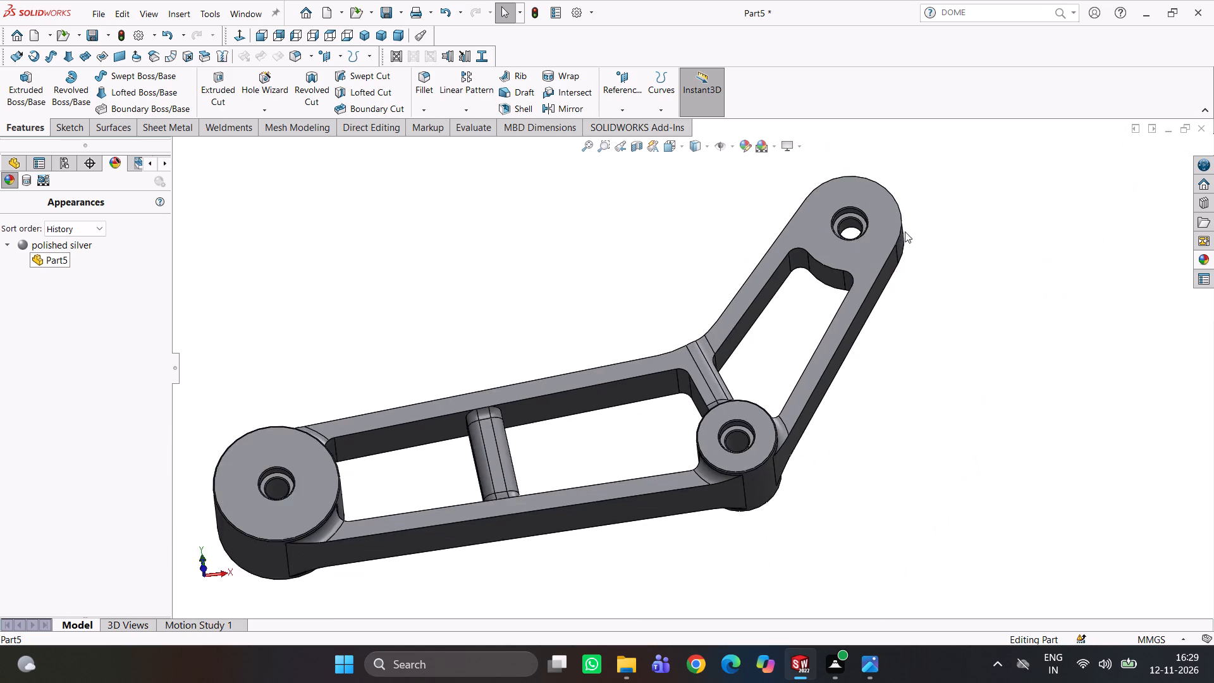
scroll(905, 231, "up", 3)
scroll(812, 278, "down", 3)
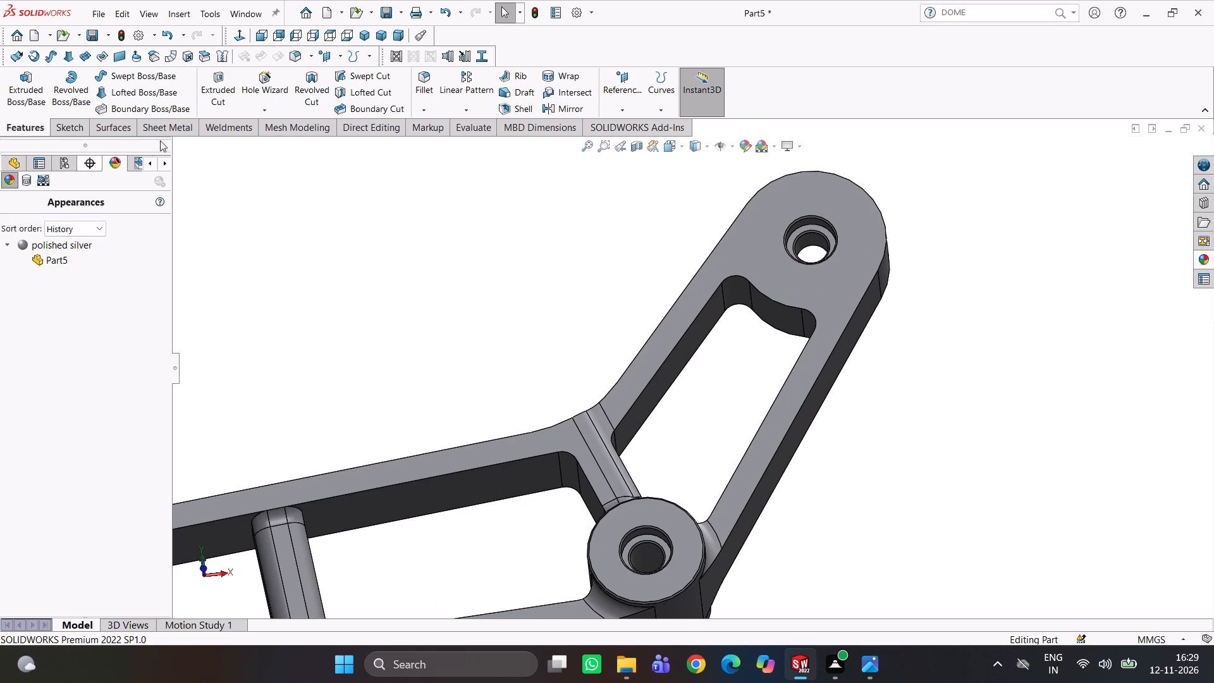
Examine the chamfered outer rim and stepped hole of the large end boss closely.
scroll(477, 304, "up", 7)
middle_click_drag(550, 419, 618, 465)
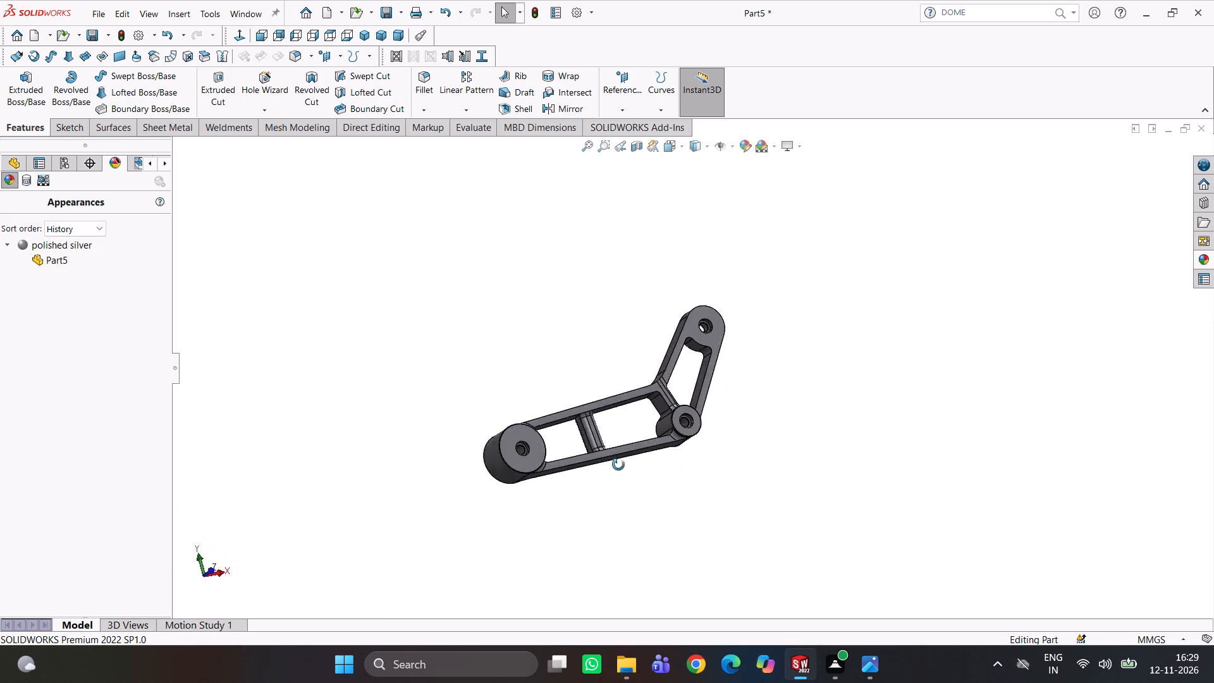
middle_click_drag(618, 465, 692, 506)
scroll(673, 500, "down", 6)
middle_click_drag(613, 439, 693, 390)
scroll(613, 439, "down", 1)
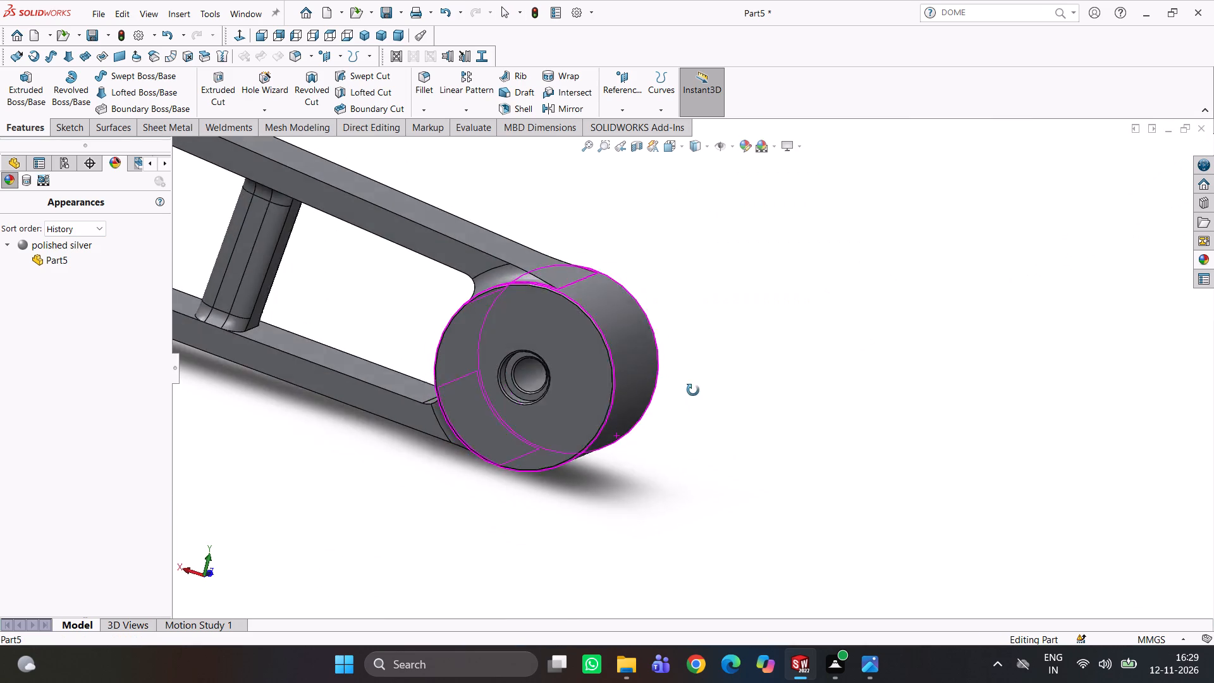
middle_click_drag(693, 390, 695, 386)
scroll(522, 367, "down", 5)
scroll(752, 250, "down", 3)
middle_click_drag(754, 256, 721, 245)
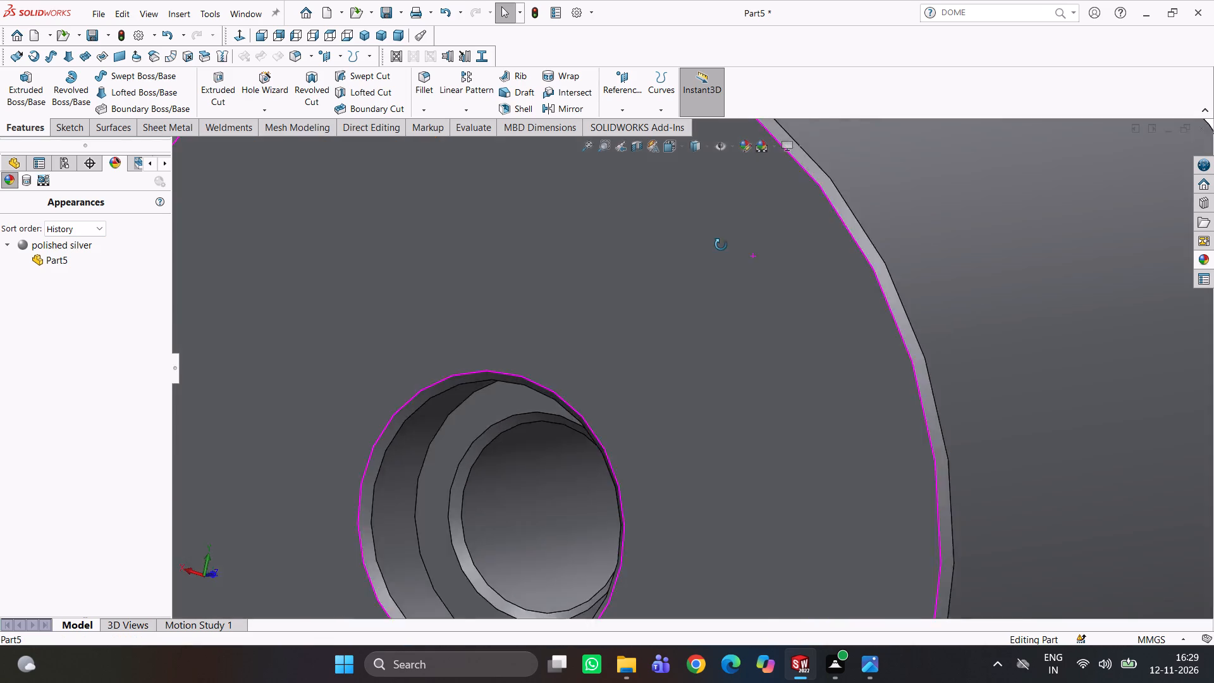
middle_click_drag(721, 245, 620, 218)
scroll(768, 273, "up", 4)
middle_click_drag(776, 313, 737, 342)
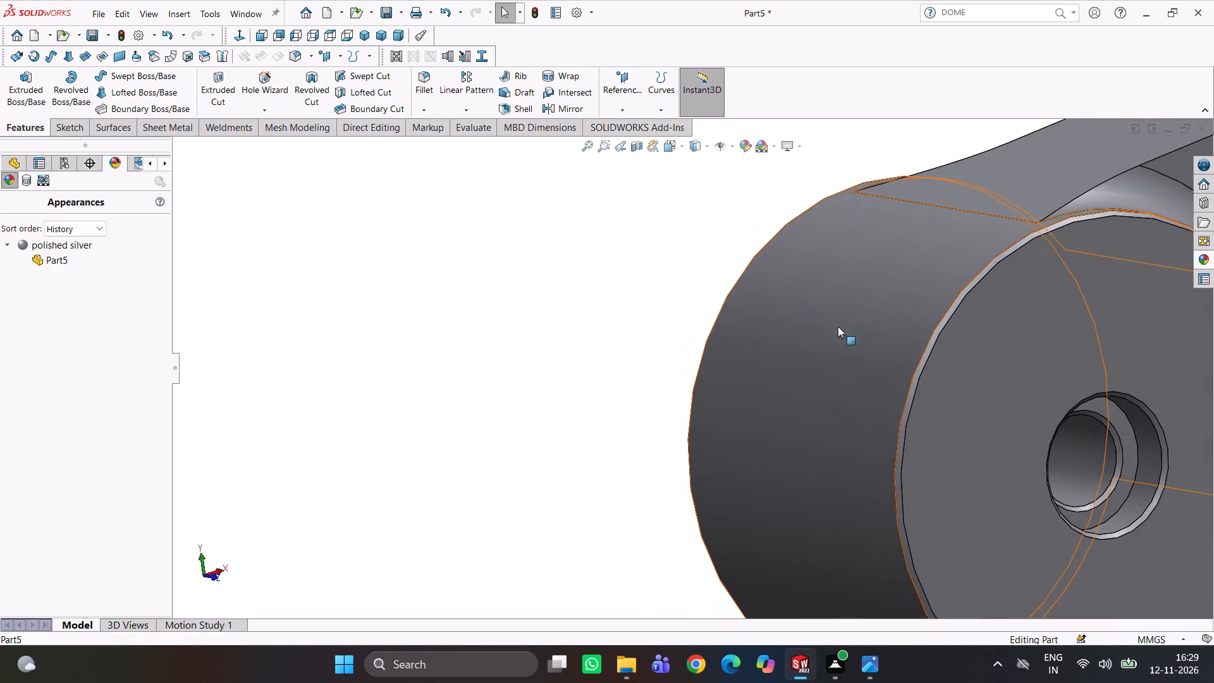
scroll(878, 329, "down", 3)
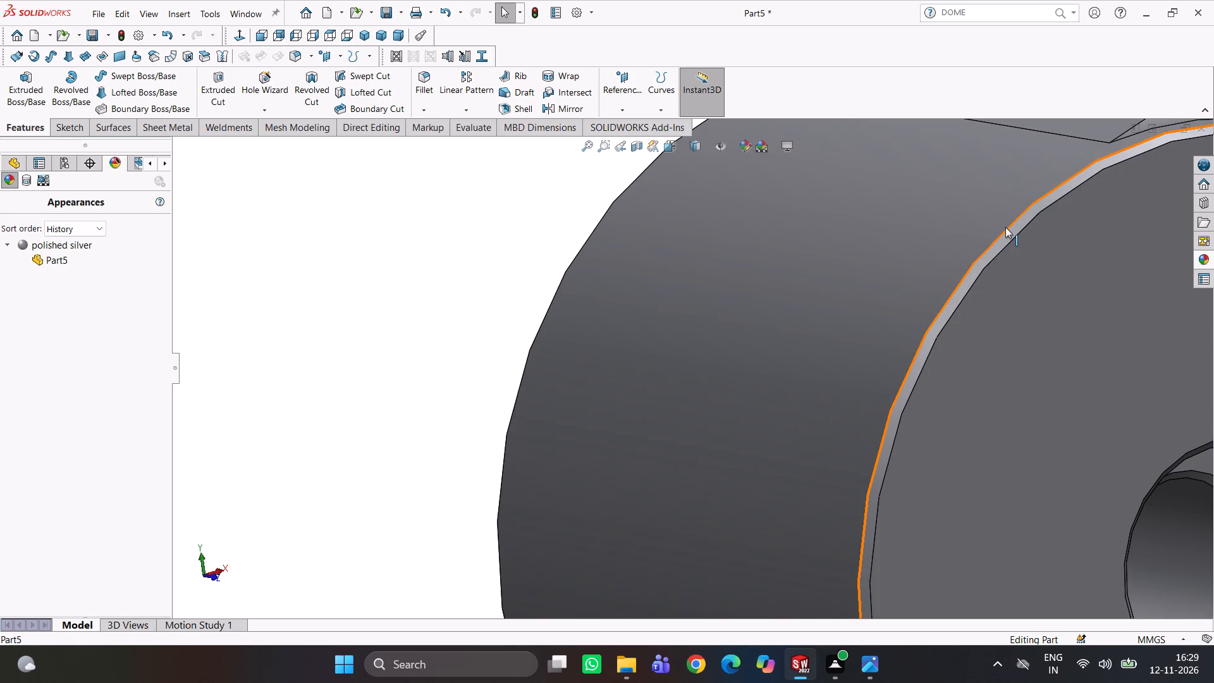
scroll(902, 311, "up", 5)
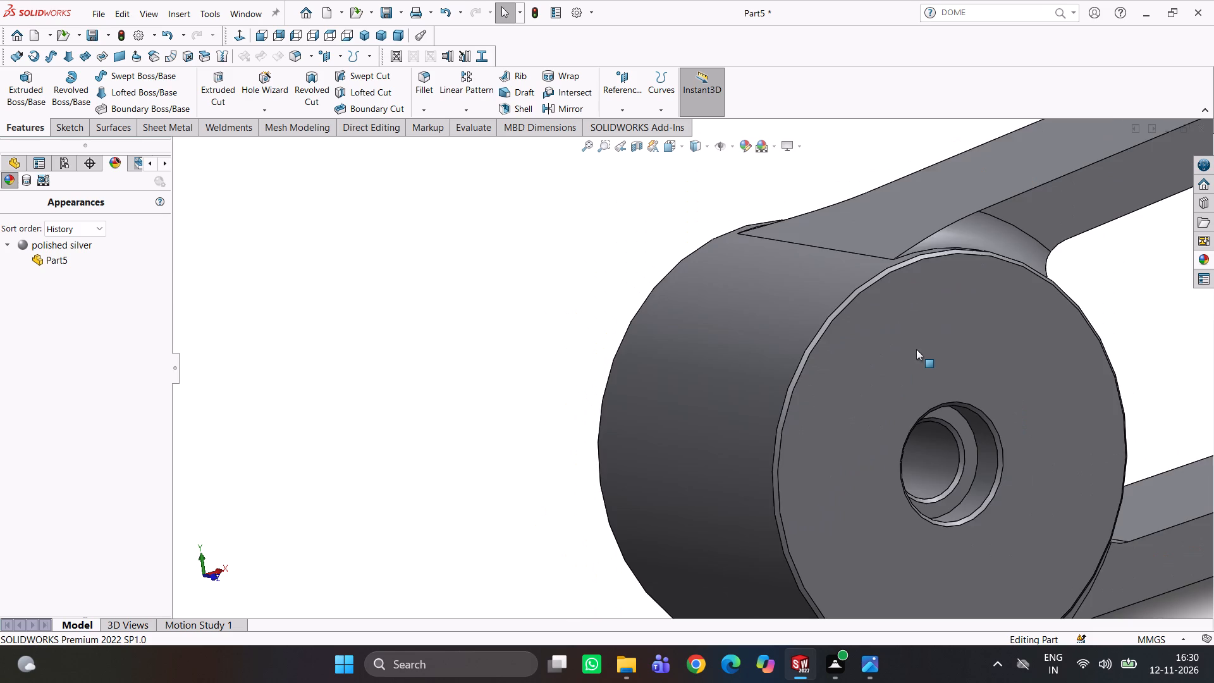
Review the whole arm again from the front and from an oblique angle.
scroll(916, 349, "up", 4)
middle_click_drag(909, 358, 833, 333)
scroll(860, 350, "up", 1)
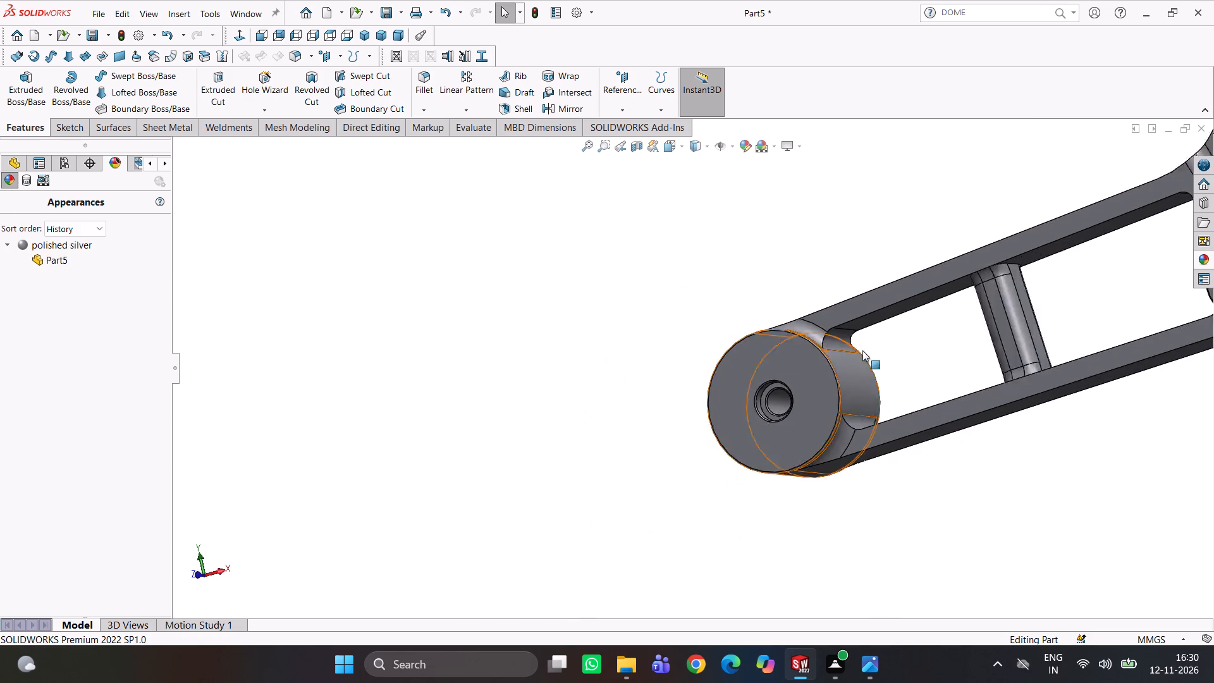
scroll(862, 350, "up", 2)
middle_click_drag(927, 370, 978, 388)
scroll(966, 379, "up", 1)
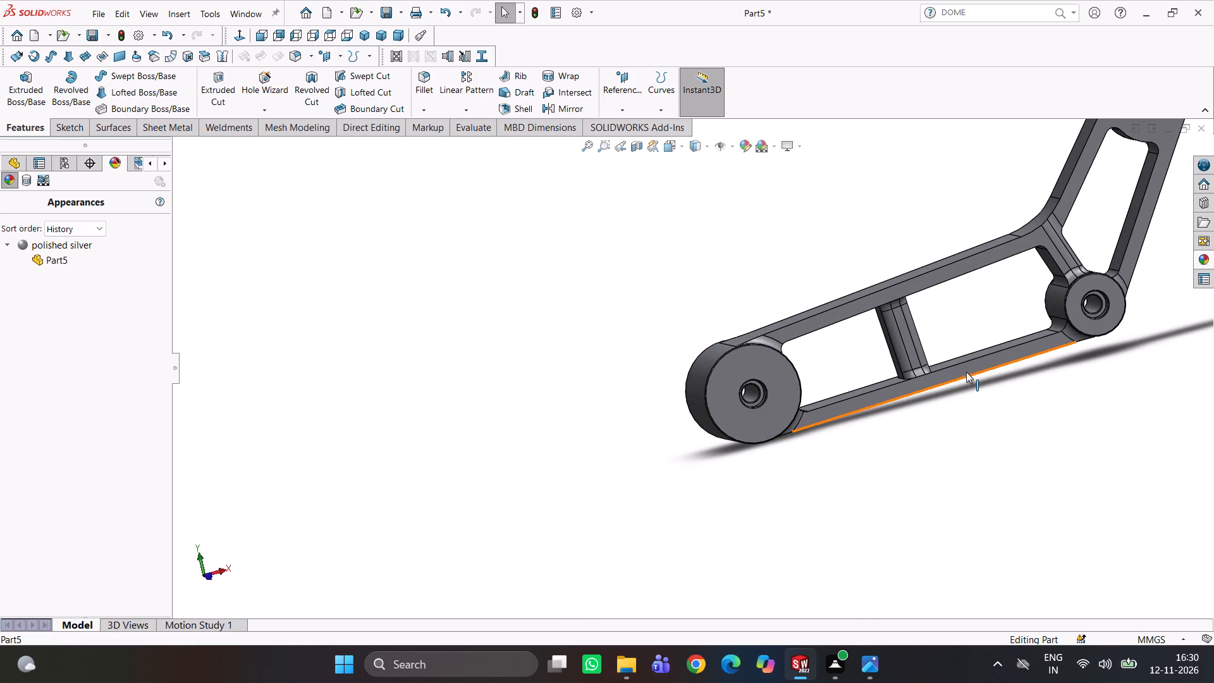
scroll(958, 357, "up", 3)
middle_click_drag(955, 354, 945, 319)
scroll(861, 336, "down", 2)
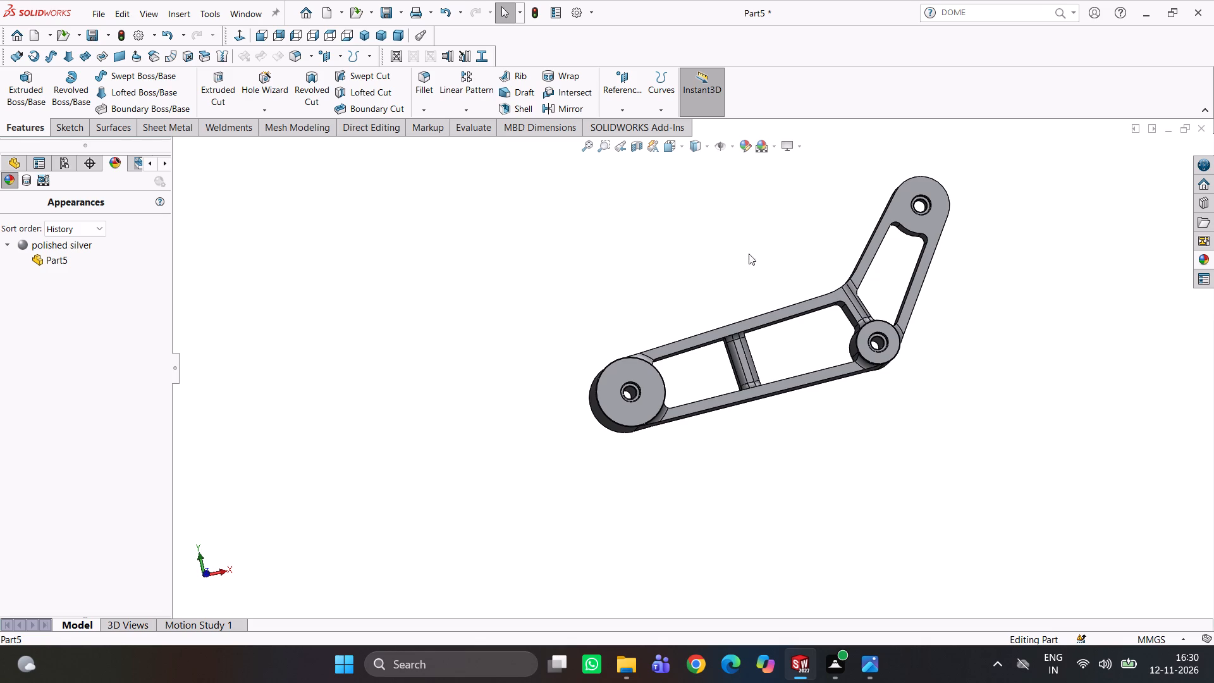
scroll(978, 236, "up", 2)
middle_click_drag(958, 291, 1017, 278)
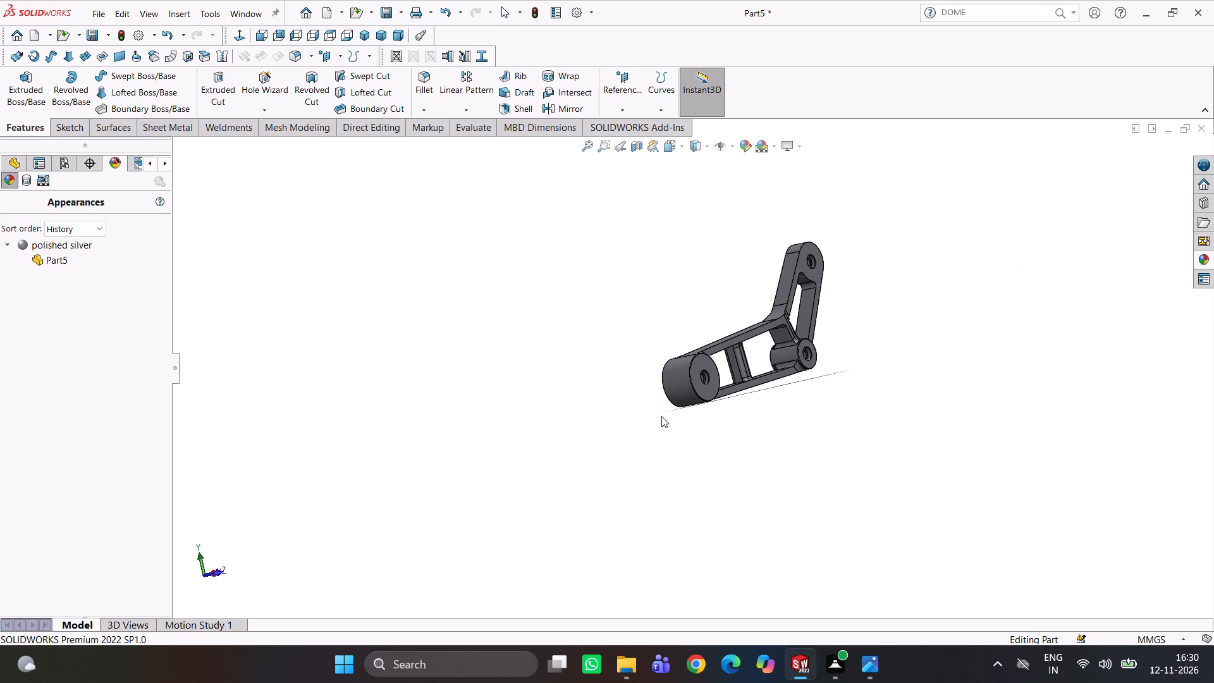
scroll(622, 460, "down", 2)
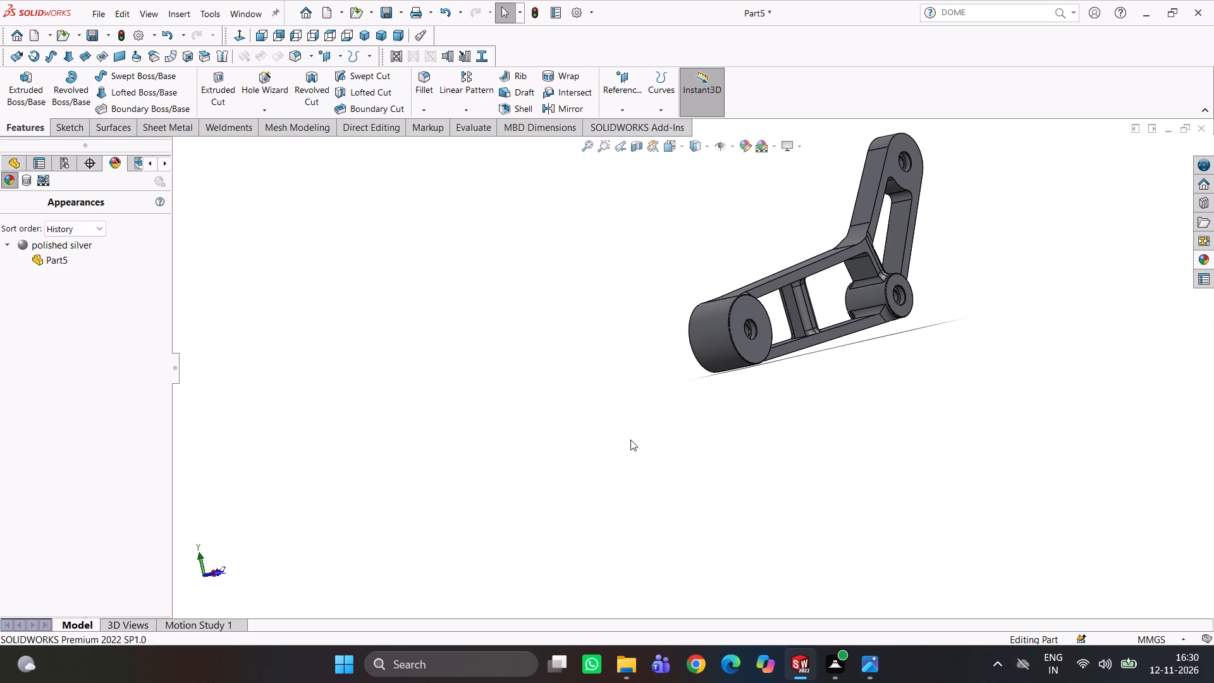
scroll(924, 524, "up", 1)
scroll(779, 347, "down", 3)
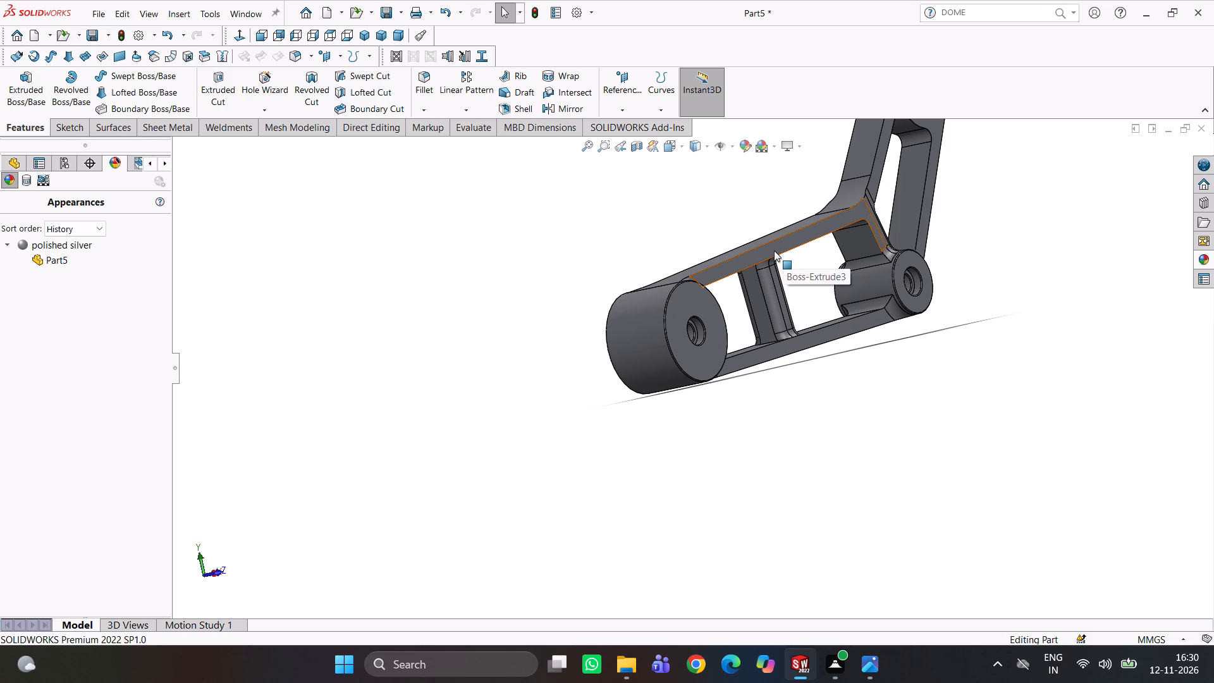
scroll(904, 374, "up", 2)
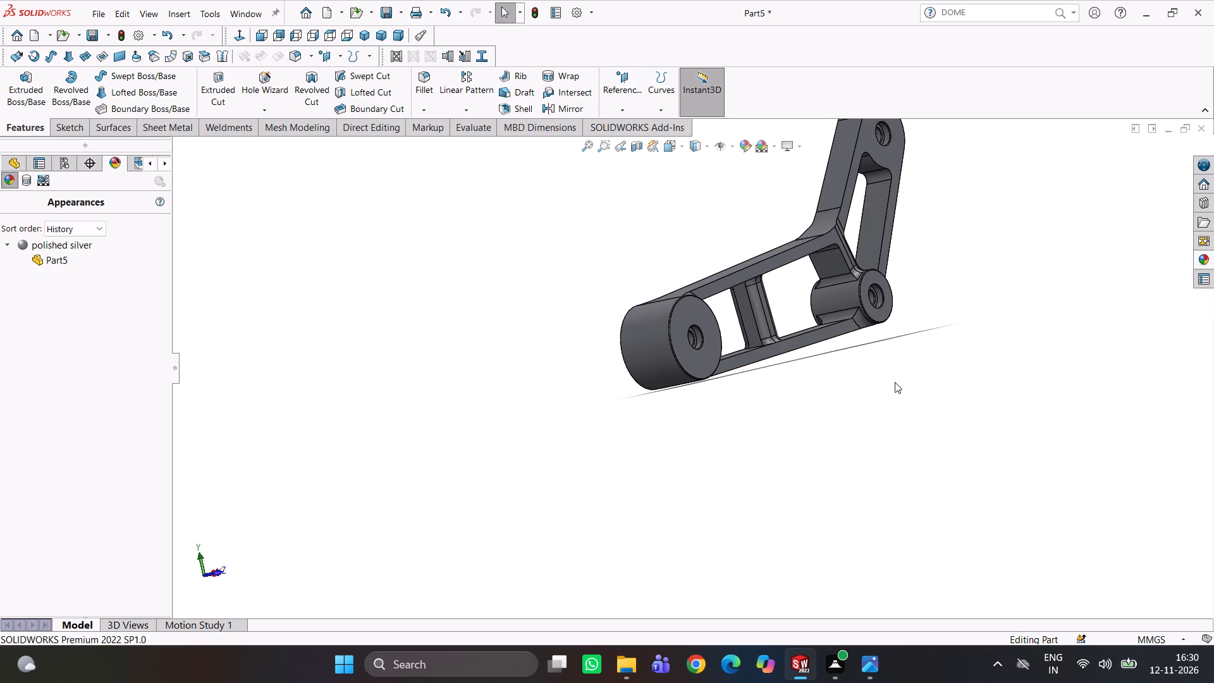
Examine the large end boss, its blends into the rails and the nearby filleted cross rib up close.
middle_click_drag(817, 361, 882, 344)
scroll(779, 328, "down", 5)
middle_click_drag(742, 334, 857, 316)
scroll(583, 347, "down", 3)
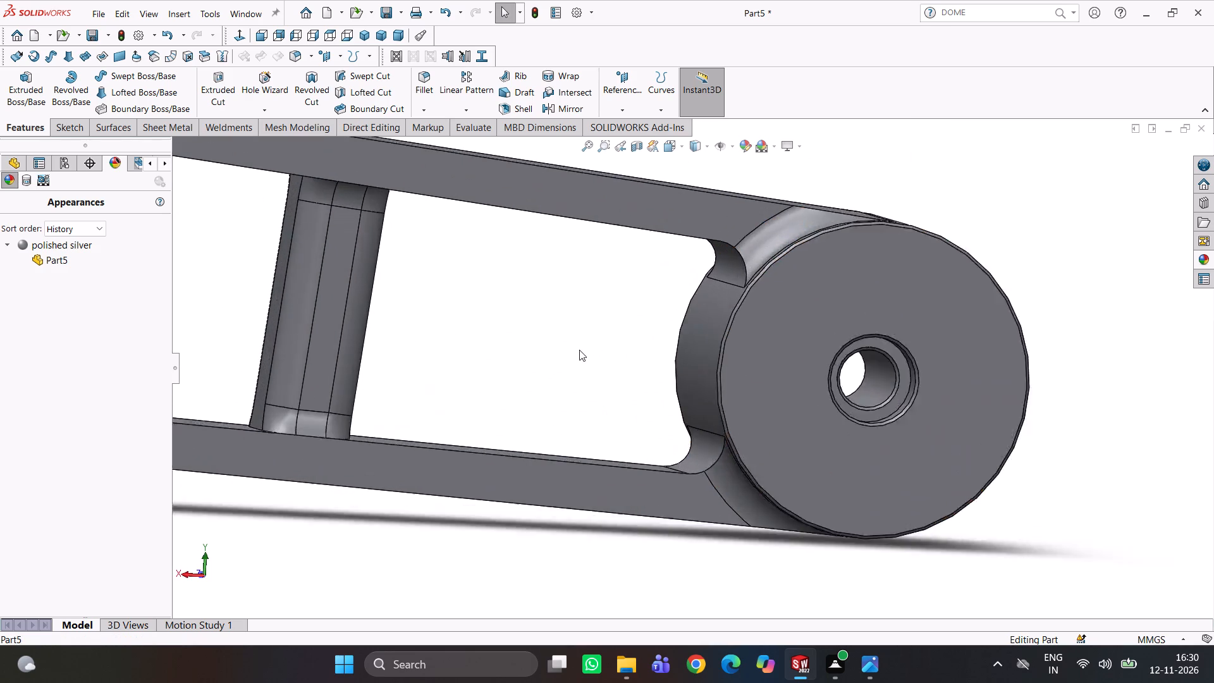
scroll(579, 350, "down", 1)
middle_click_drag(550, 353, 472, 362)
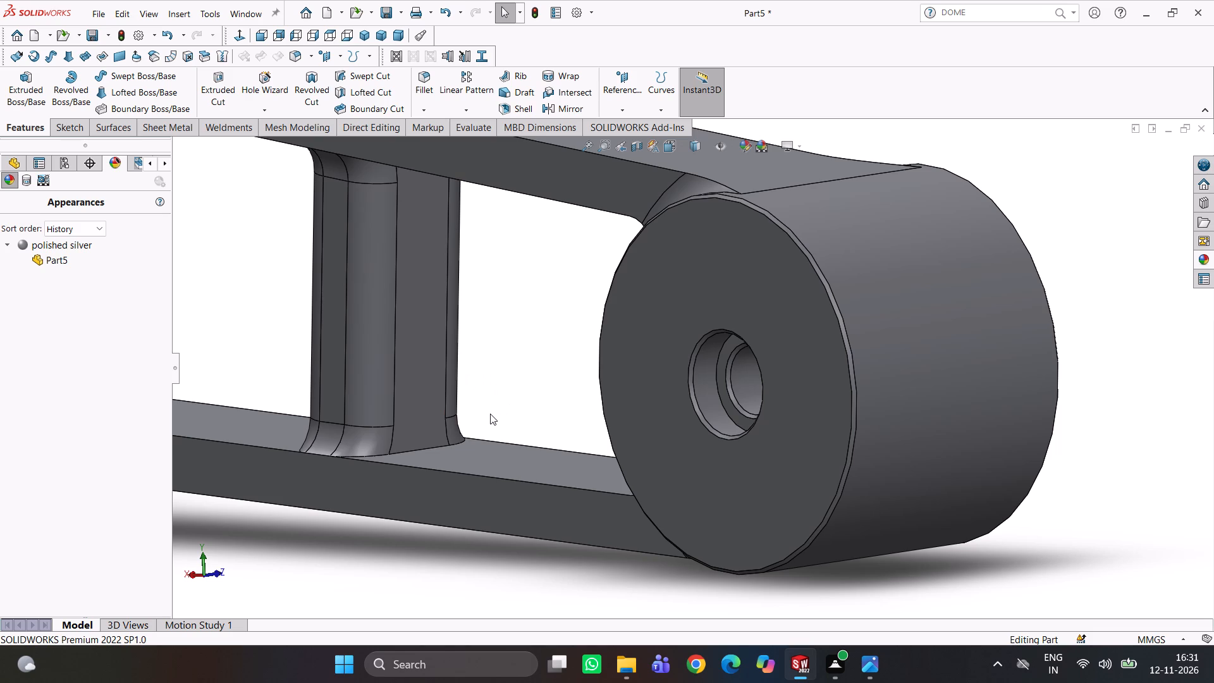
scroll(544, 452, "up", 3)
middle_click_drag(585, 456, 671, 462)
scroll(675, 441, "down", 4)
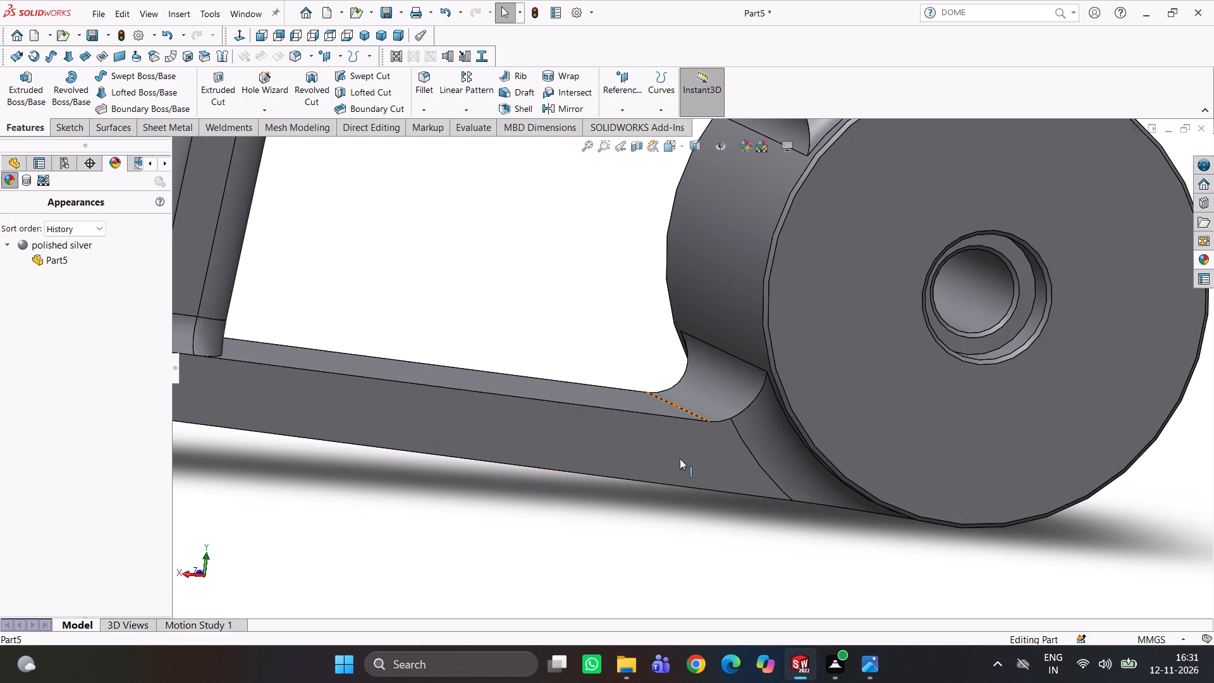
Examine the large end boss's blend into the lower rail and its stepped, chamfered hole from several angles.
middle_click_drag(730, 436, 676, 386)
scroll(730, 436, "down", 1)
scroll(806, 403, "up", 2)
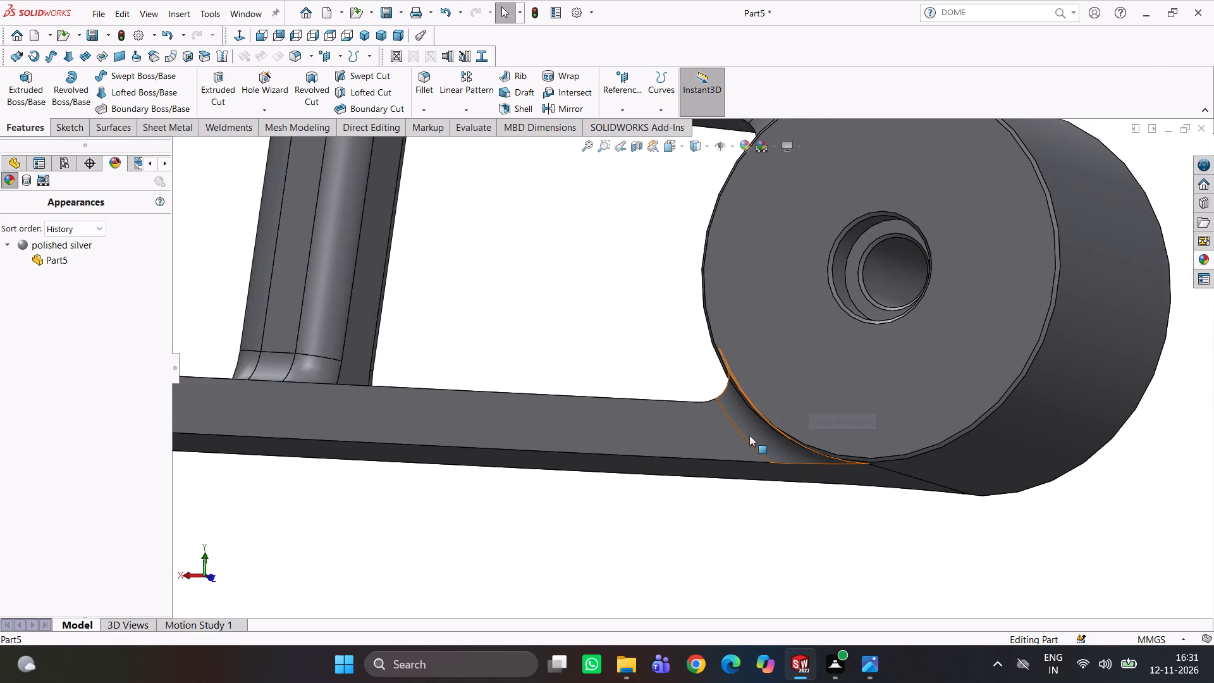
scroll(712, 431, "down", 2)
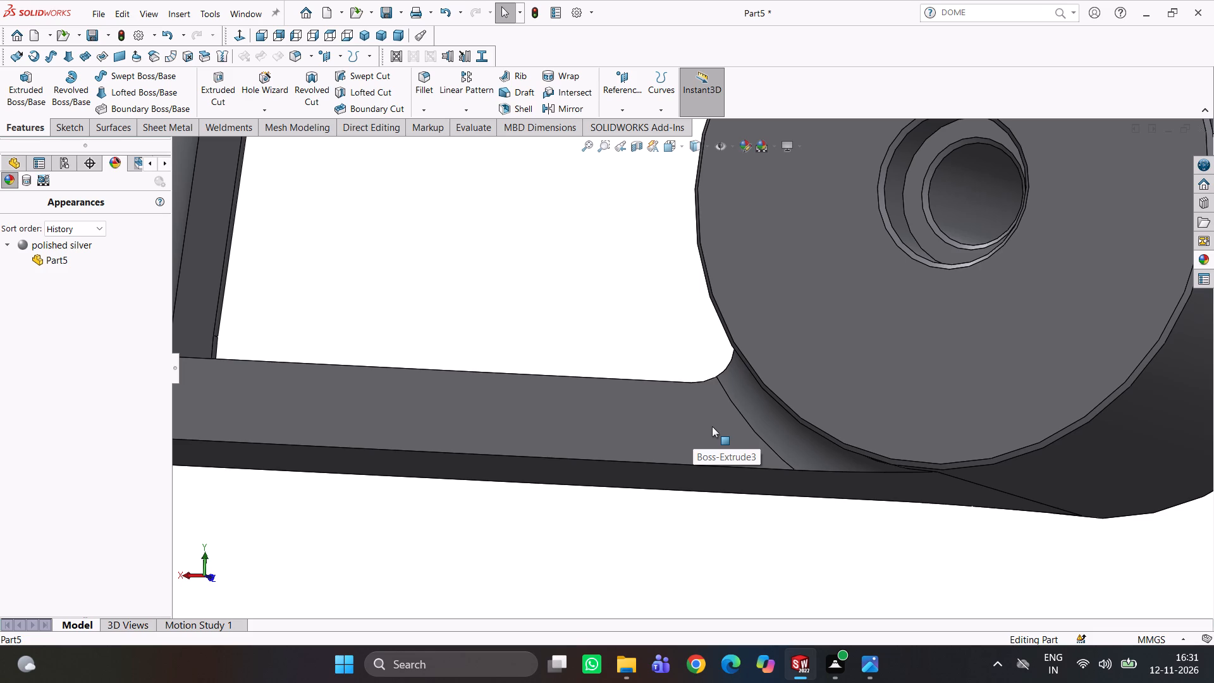
scroll(902, 312, "up", 4)
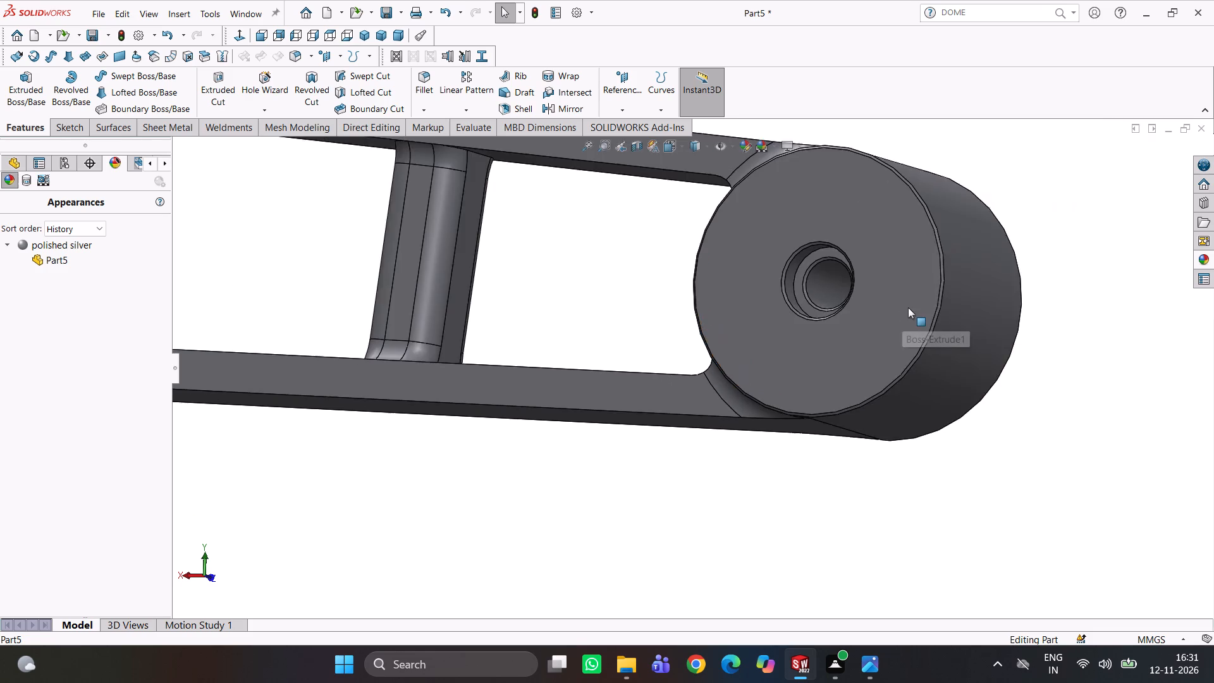
middle_click_drag(908, 307, 940, 355)
scroll(843, 290, "down", 4)
middle_click_drag(815, 266, 815, 230)
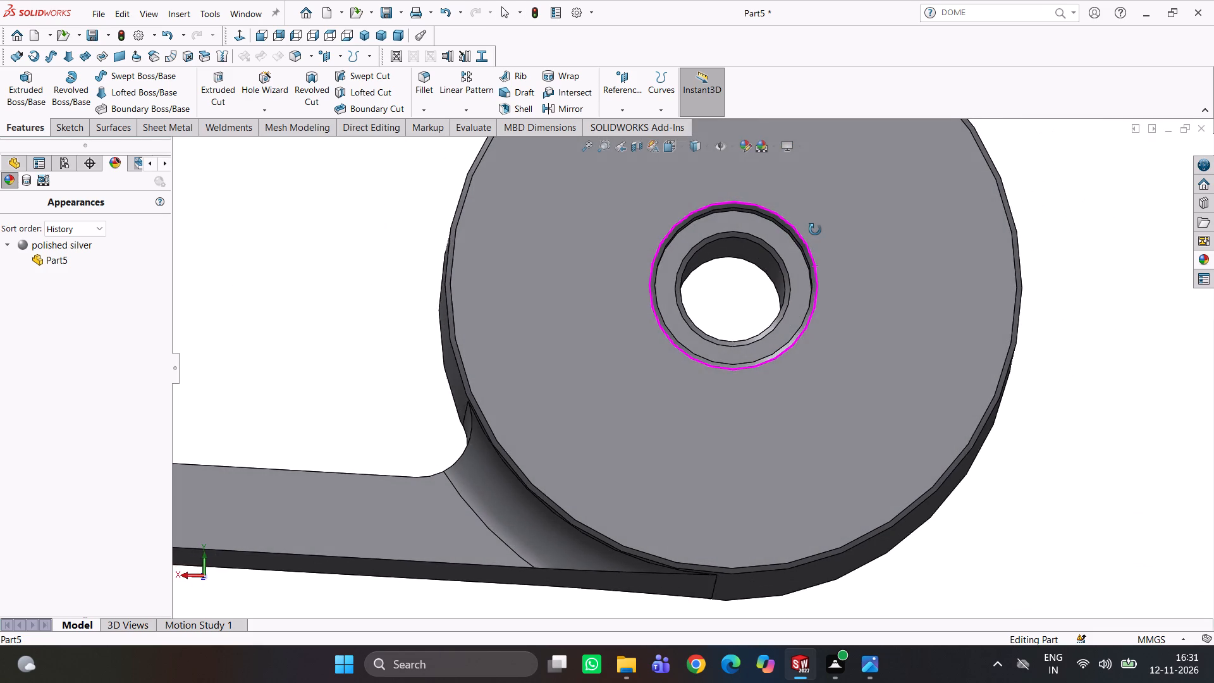
middle_click_drag(815, 230, 810, 238)
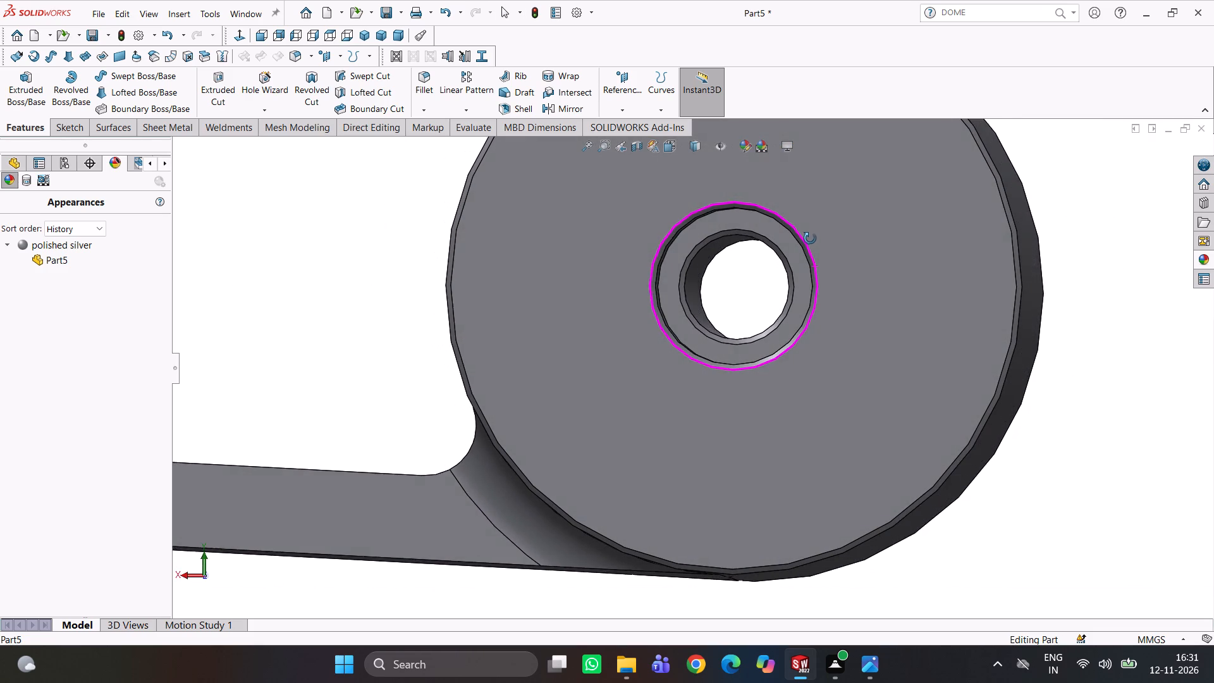
middle_click_drag(810, 238, 814, 241)
scroll(772, 280, "up", 6)
scroll(560, 305, "up", 4)
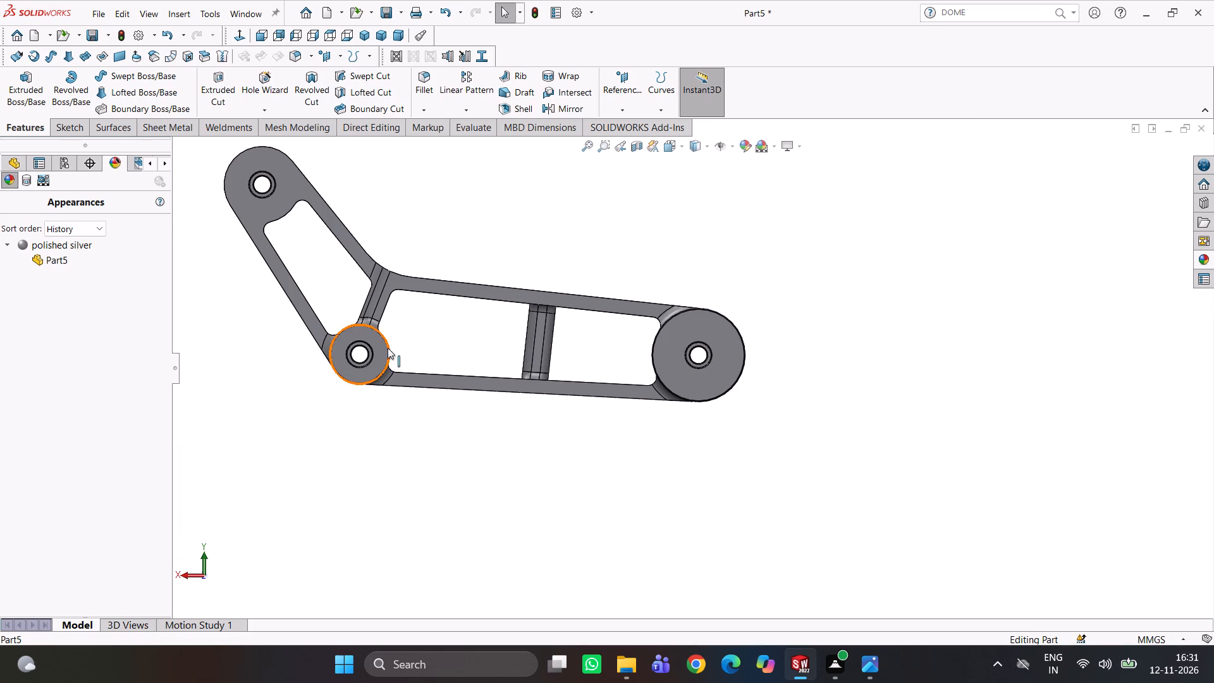
Examine the middle boss, its stepped hole and its filleted blends into the adjoining rails and angled rib.
scroll(390, 357, "down", 6)
scroll(449, 356, "down", 4)
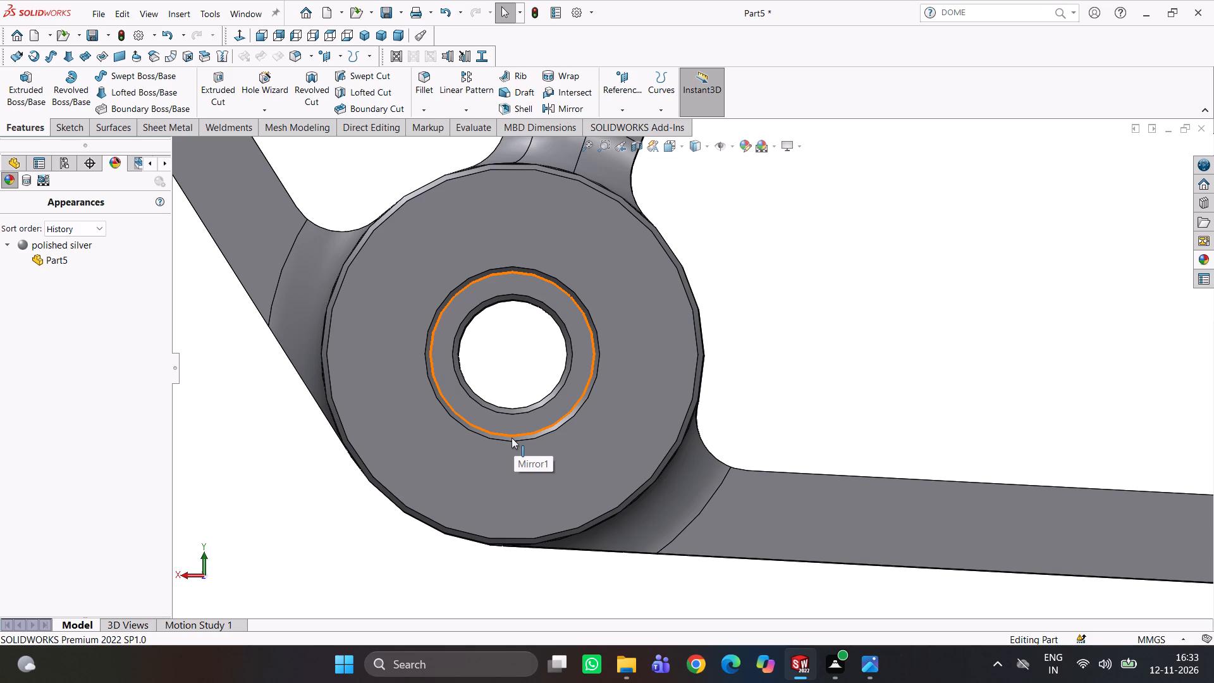
scroll(742, 377, "up", 4)
middle_click_drag(747, 383, 782, 397)
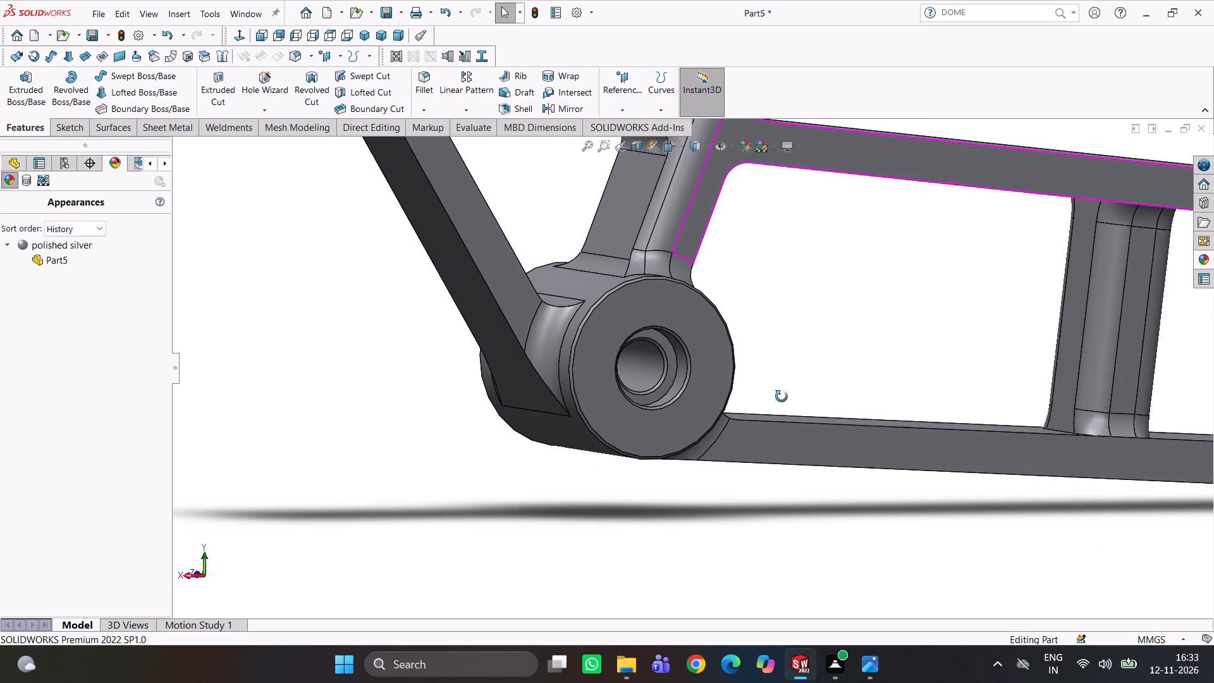
middle_click_drag(782, 397, 785, 405)
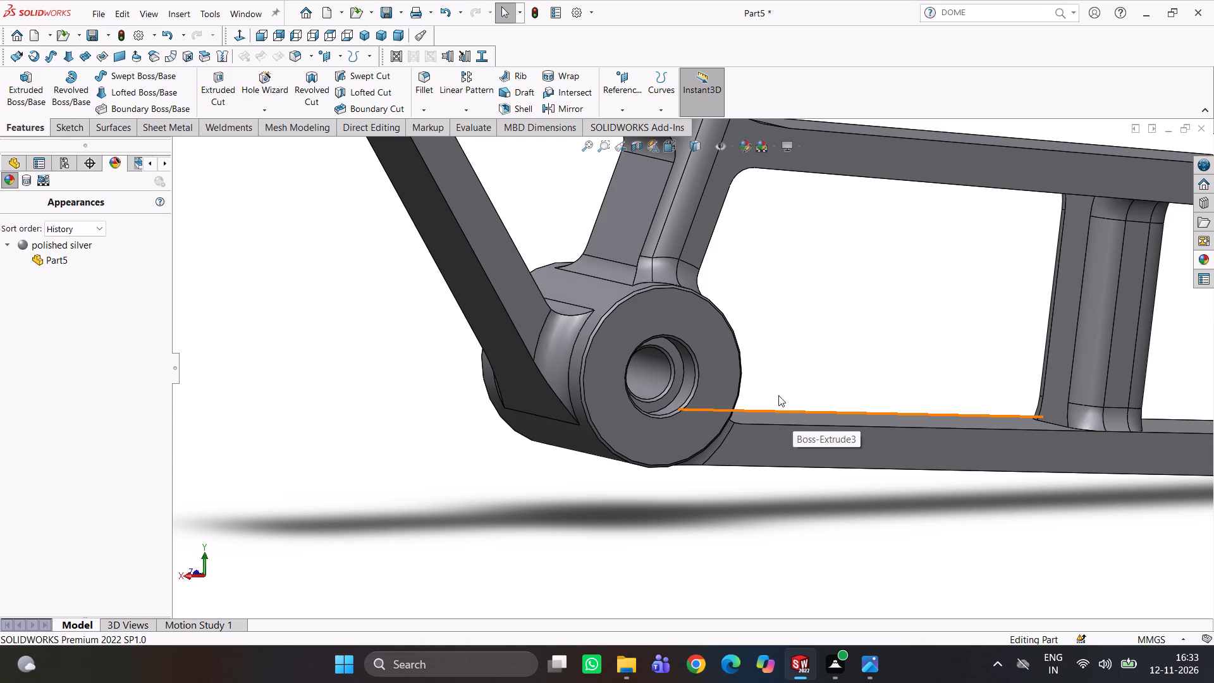
scroll(768, 410, "up", 3)
middle_click_drag(768, 410, 720, 381)
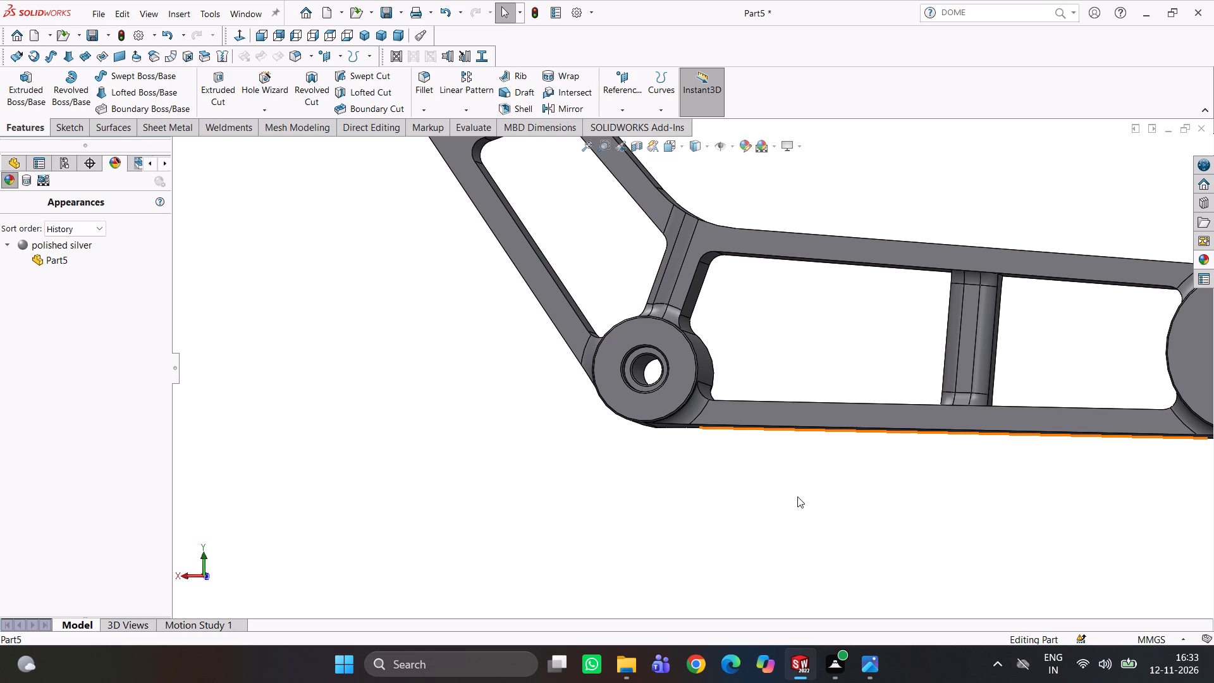
scroll(690, 397, "down", 3)
middle_click_drag(690, 405, 690, 435)
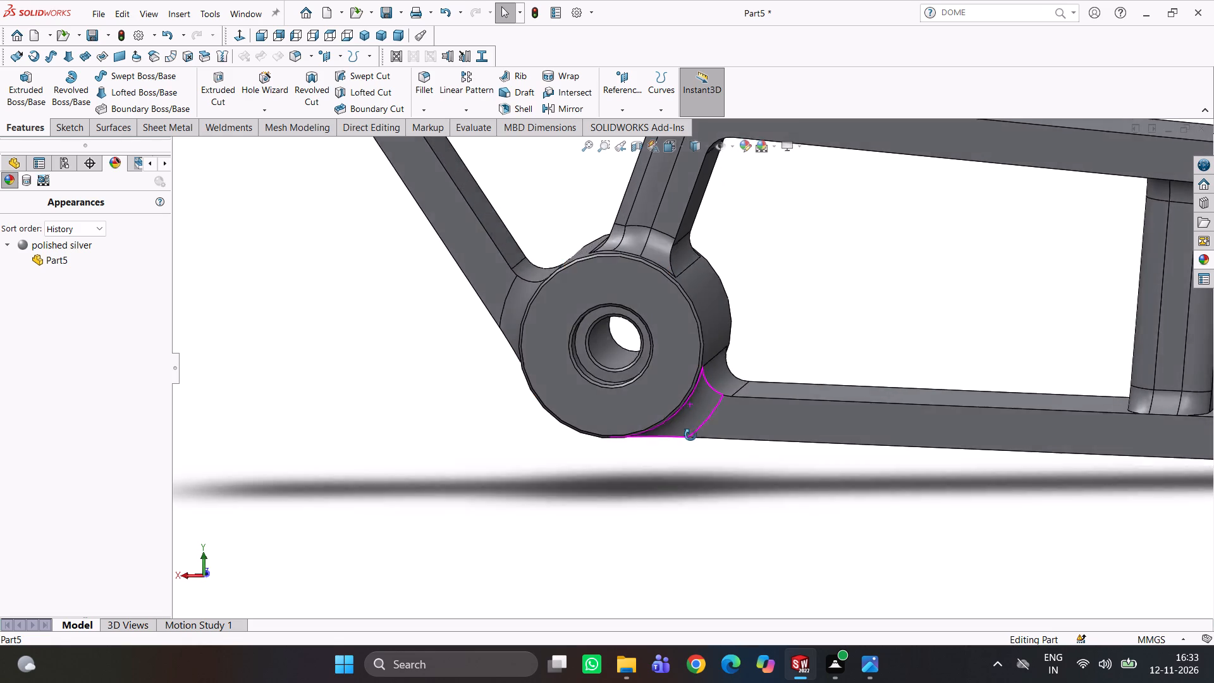
middle_click_drag(690, 435, 658, 440)
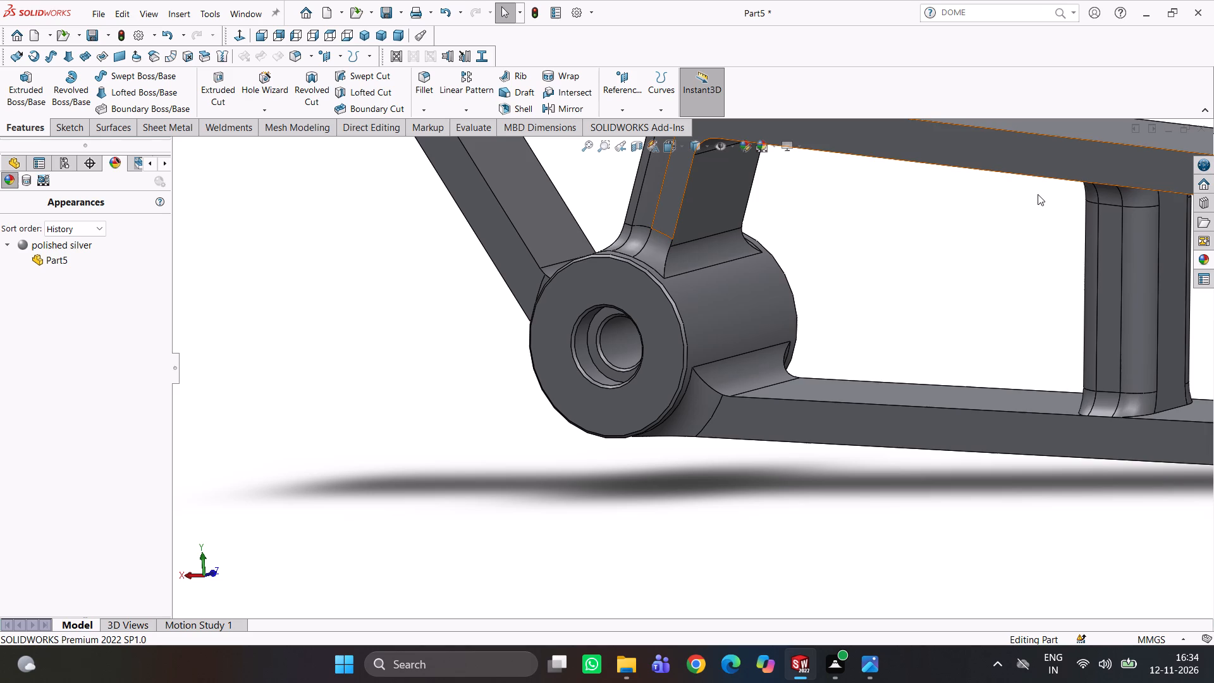
Review the whole arm from oblique and end-on angles, finishing close up on the middle and large end bosses.
scroll(1149, 336, "up", 4)
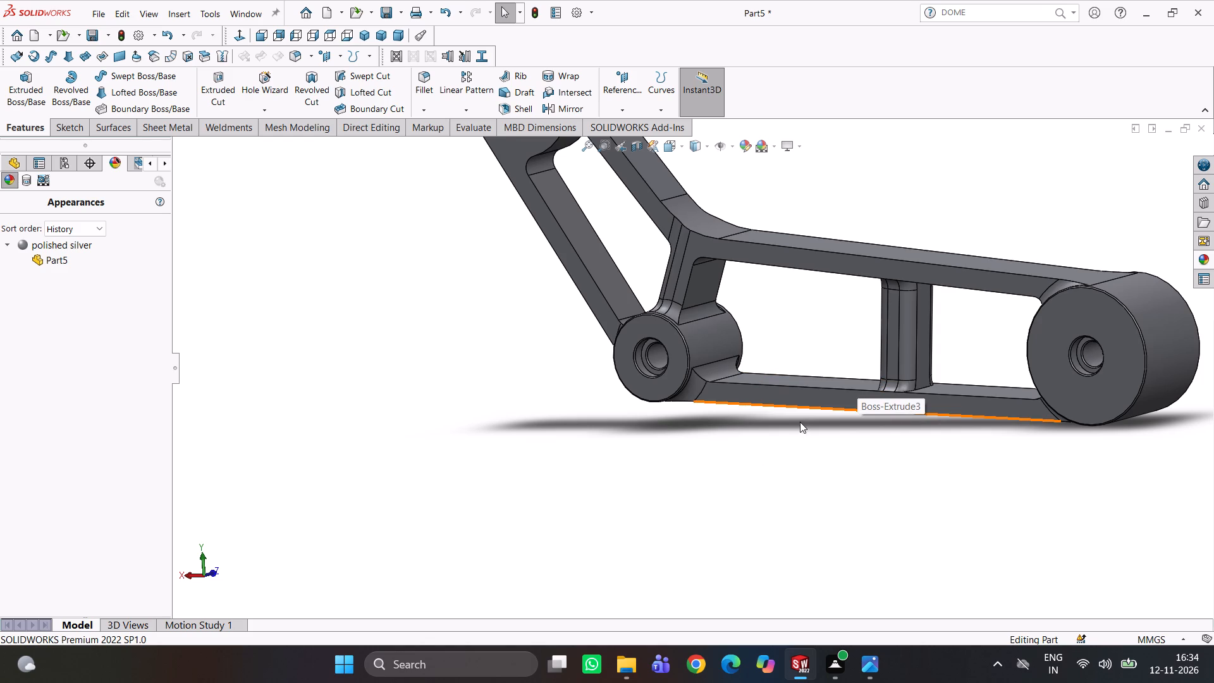
scroll(800, 422, "up", 2)
middle_click_drag(801, 421, 730, 360)
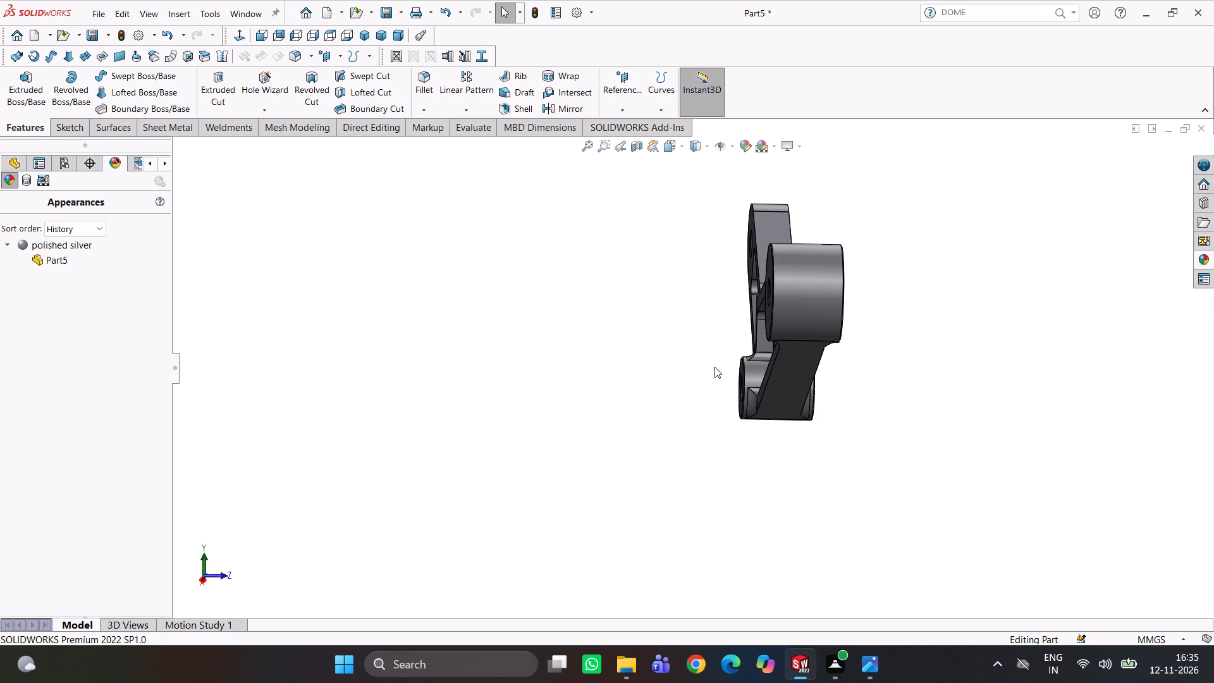
scroll(792, 303, "up", 2)
middle_click_drag(807, 303, 893, 325)
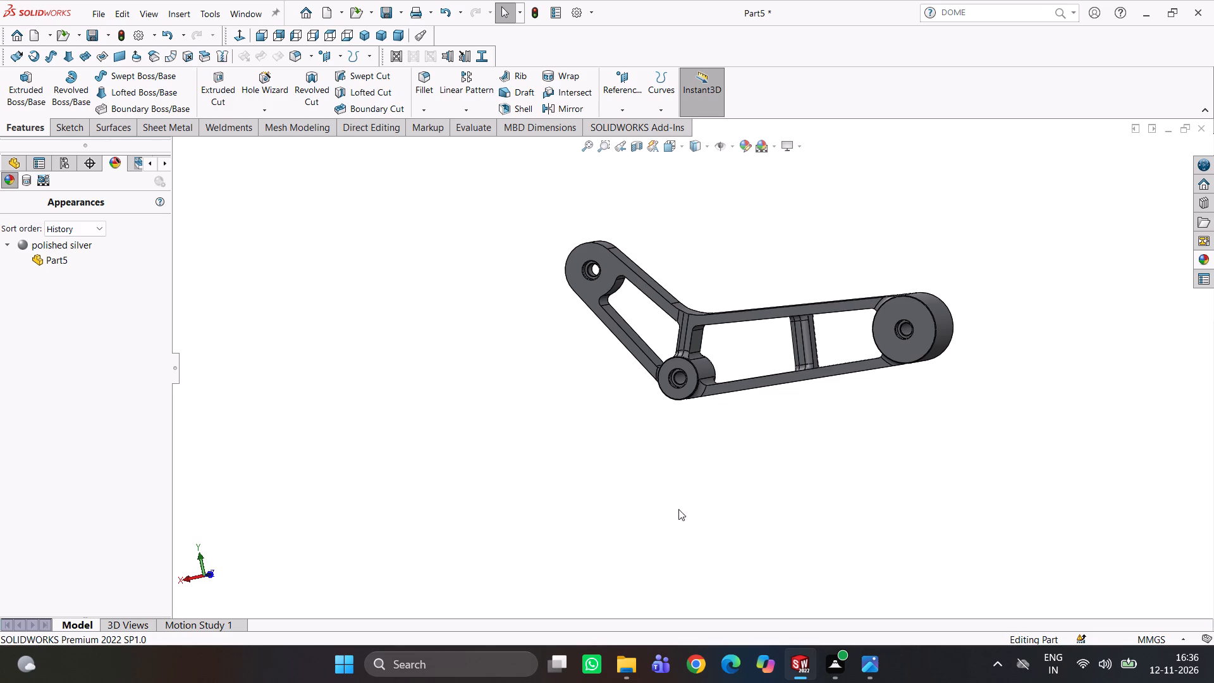
scroll(685, 391, "down", 5)
middle_click_drag(708, 374, 635, 396)
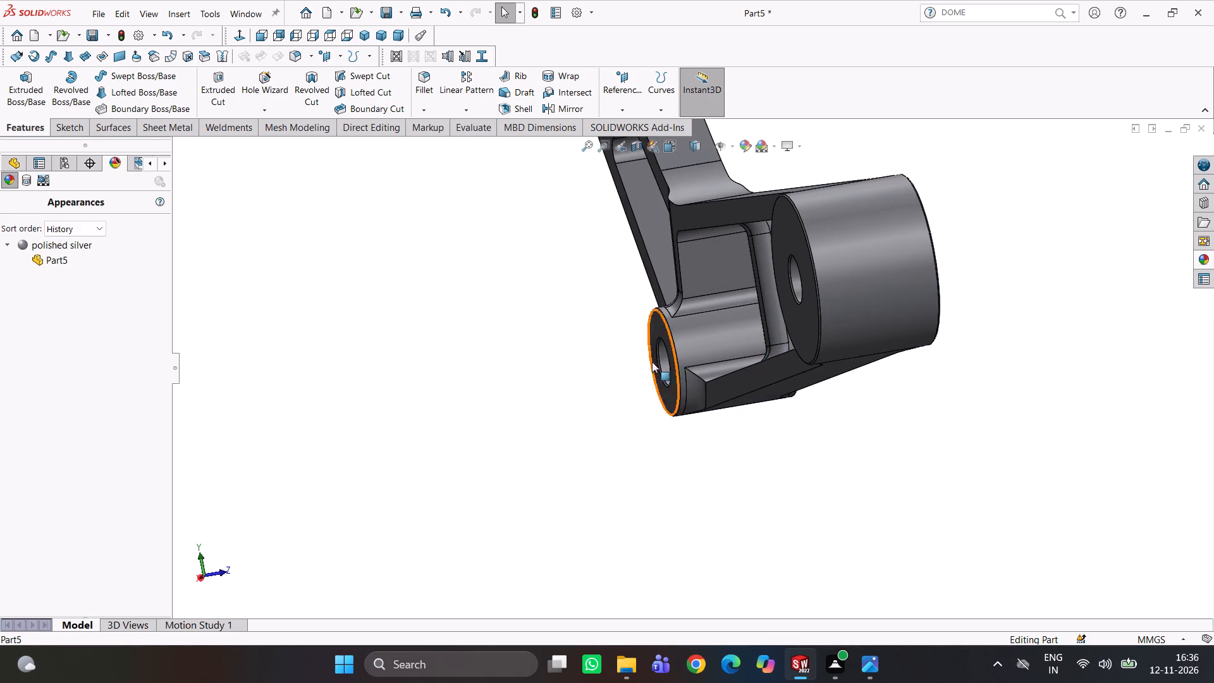
scroll(678, 360, "down", 2)
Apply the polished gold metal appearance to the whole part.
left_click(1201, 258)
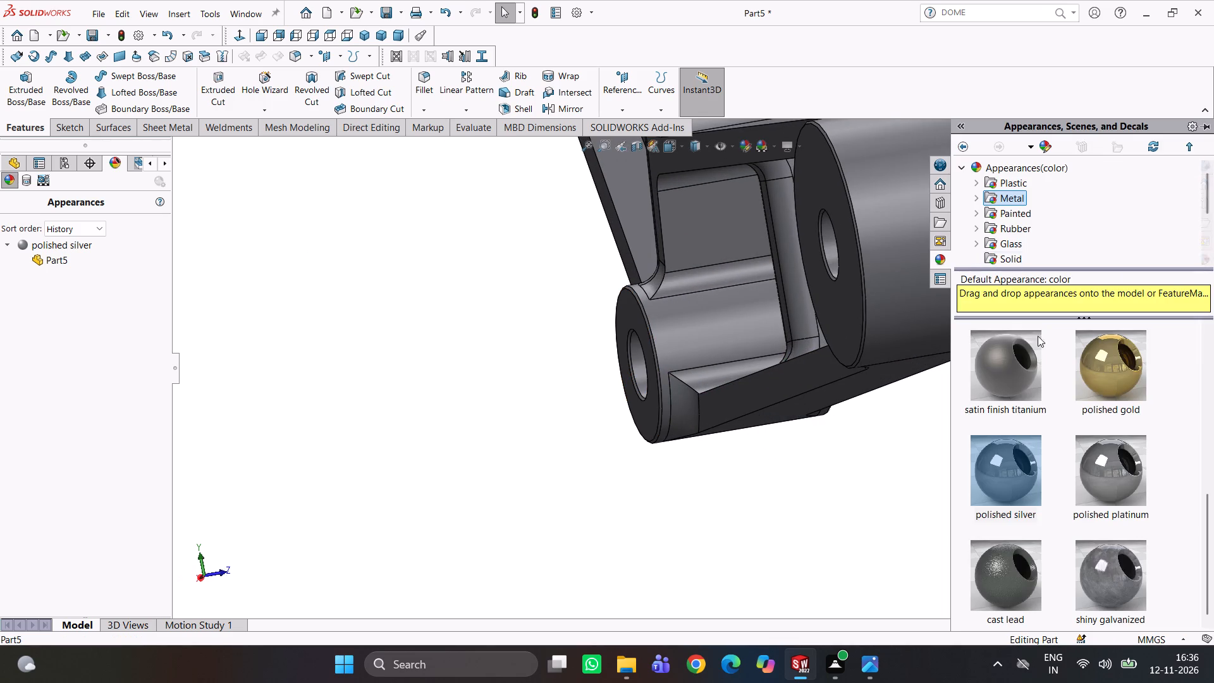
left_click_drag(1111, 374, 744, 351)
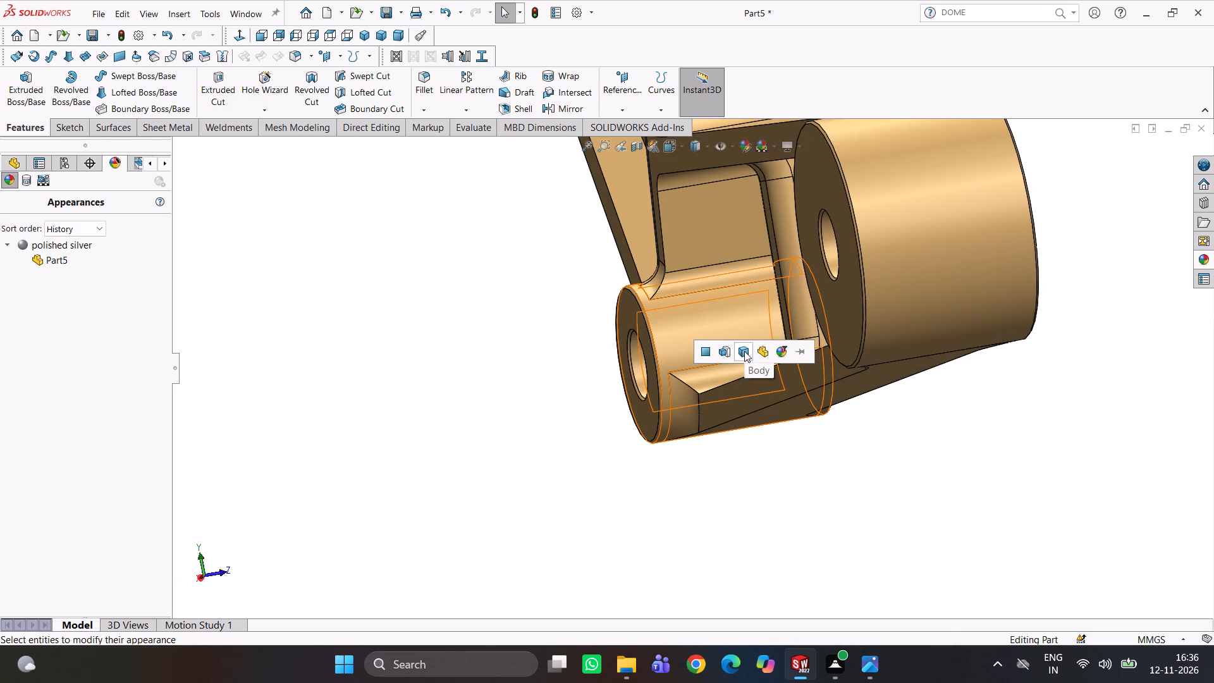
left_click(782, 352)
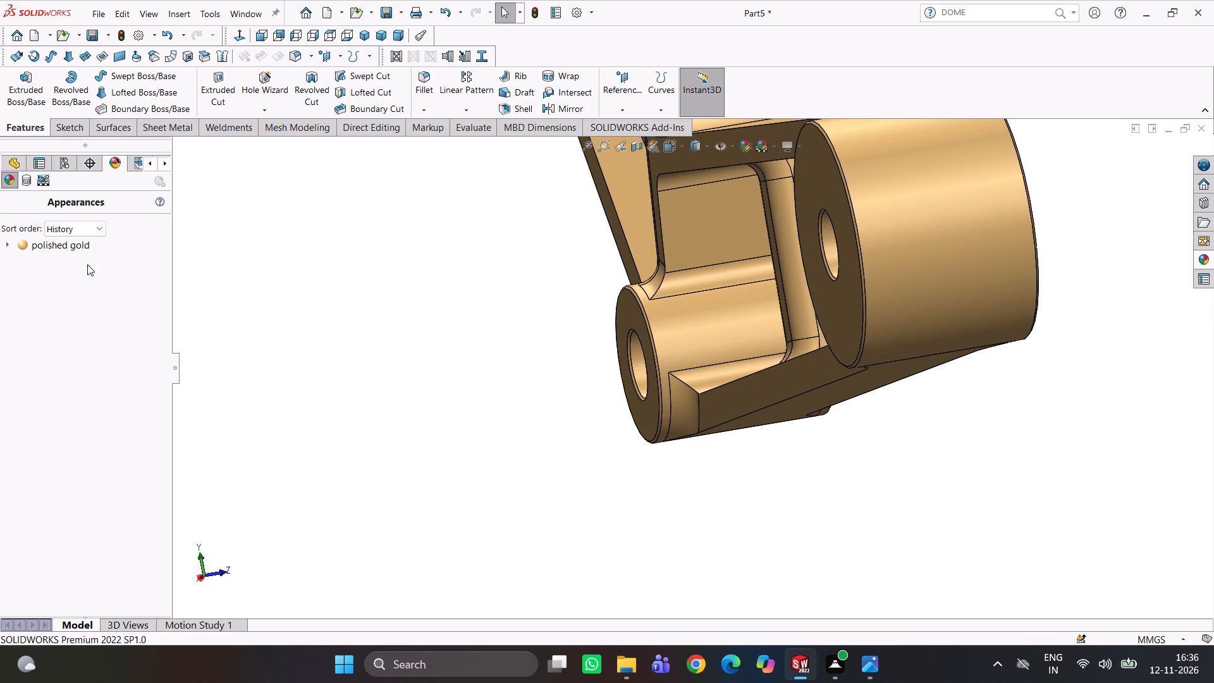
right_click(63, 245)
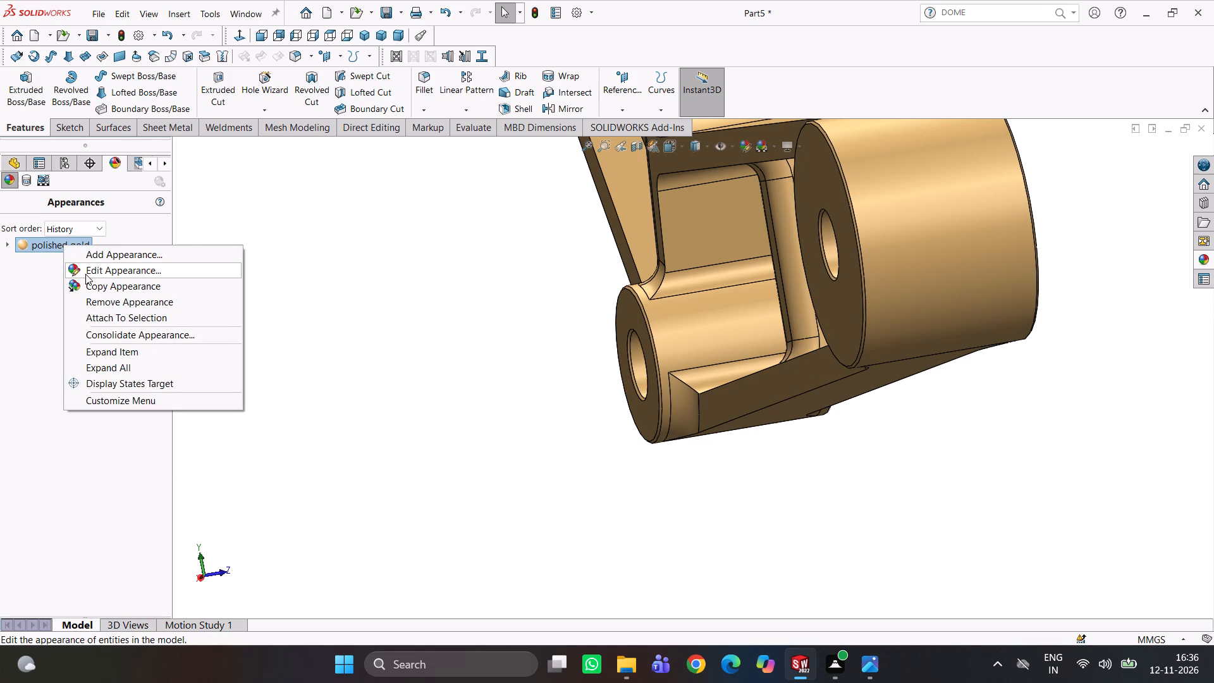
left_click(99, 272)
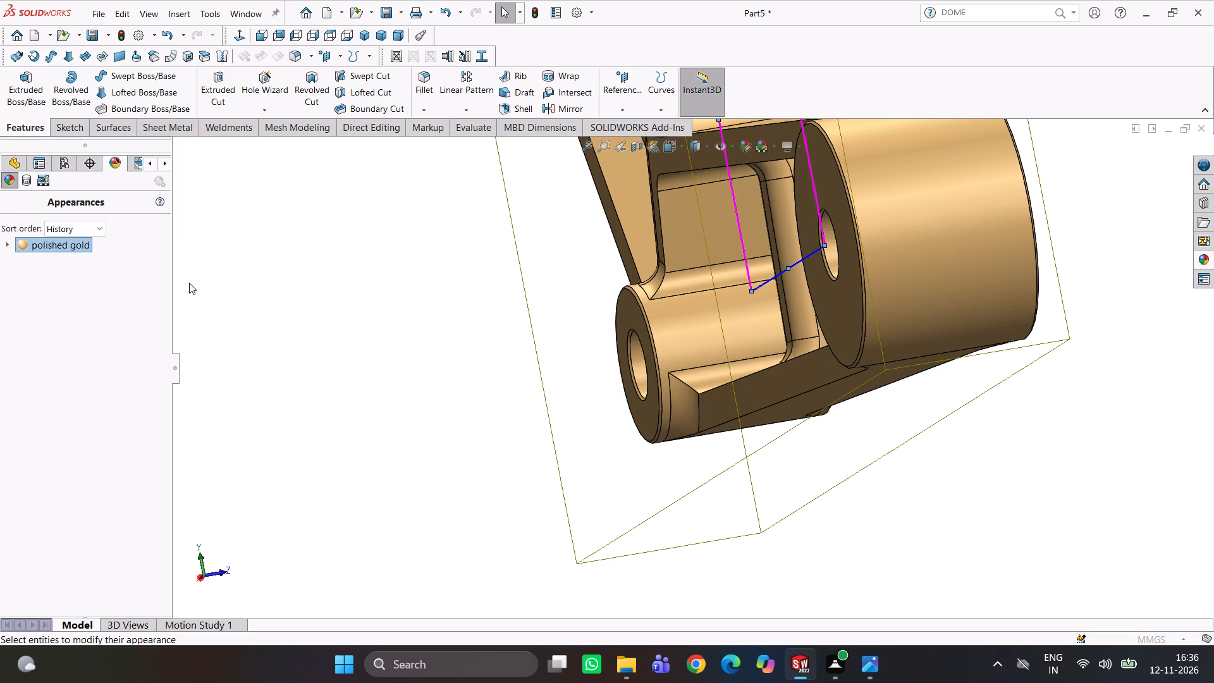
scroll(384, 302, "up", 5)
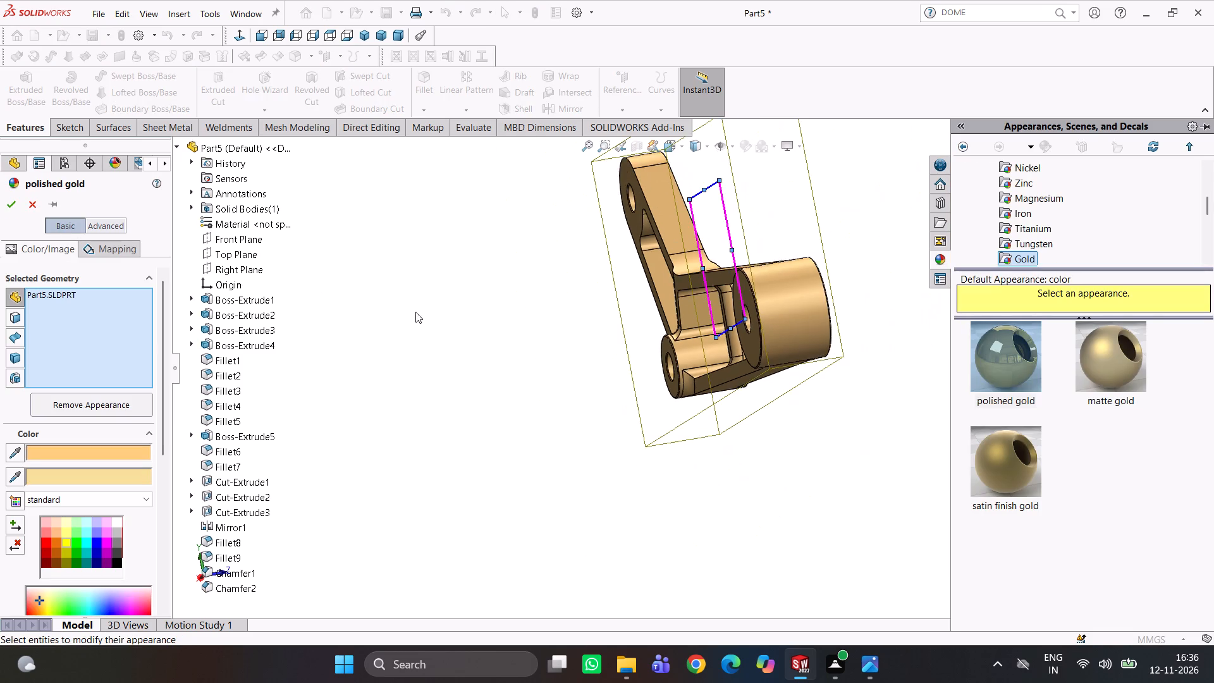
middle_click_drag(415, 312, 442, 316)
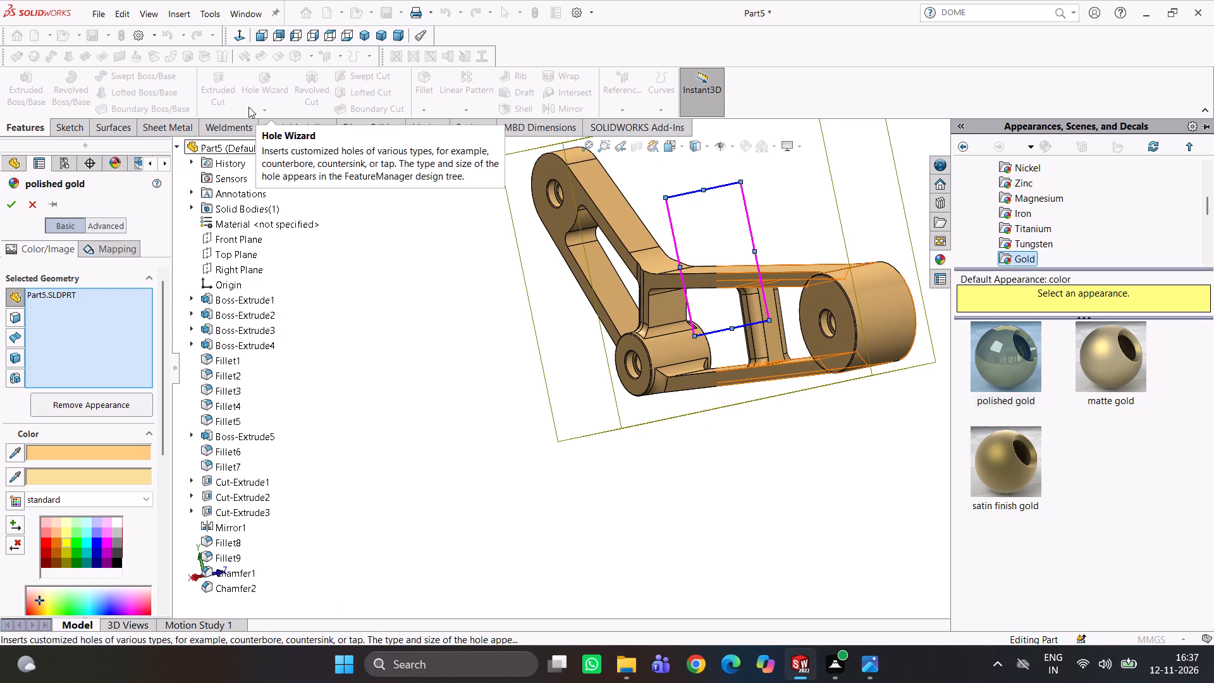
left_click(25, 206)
Remove the appearance assigned to Part5 at part level.
left_click(8, 164)
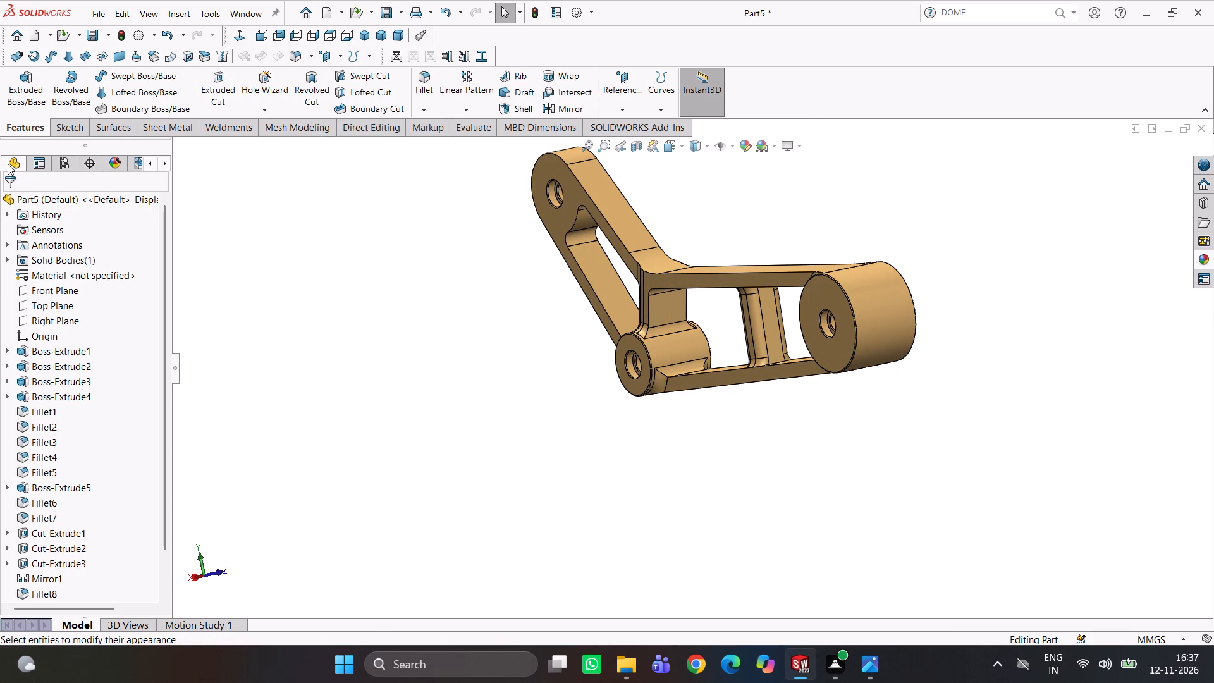
left_click(51, 200)
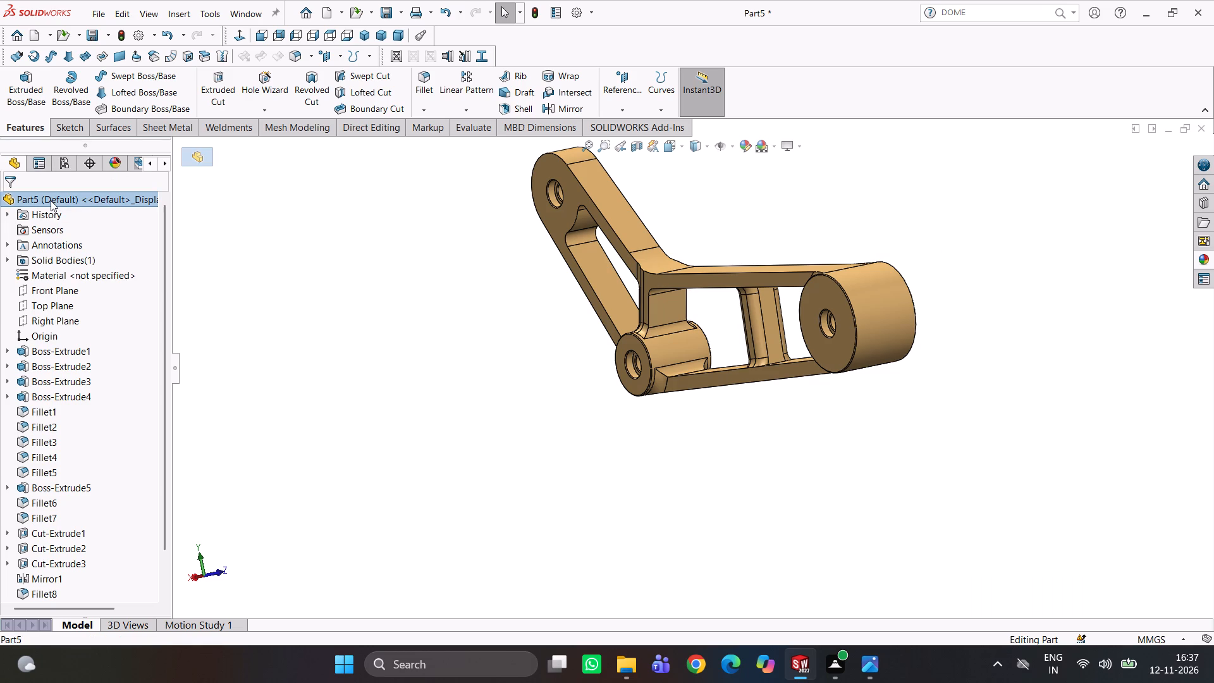
right_click(51, 200)
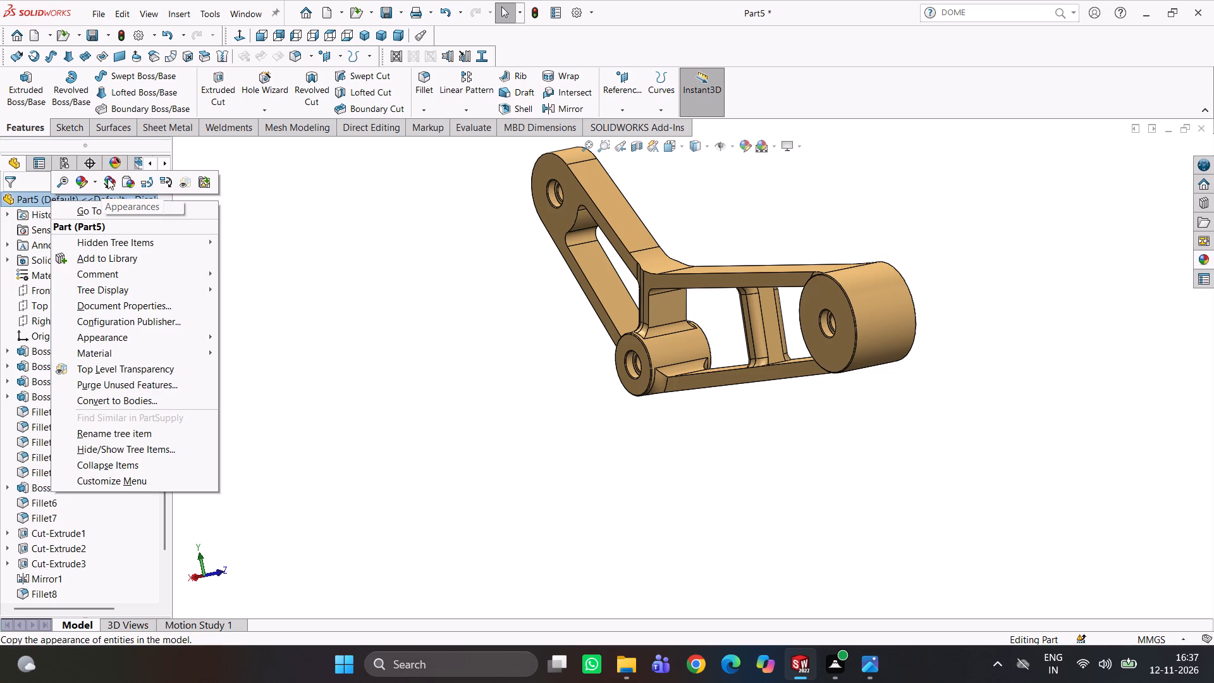
left_click(83, 181)
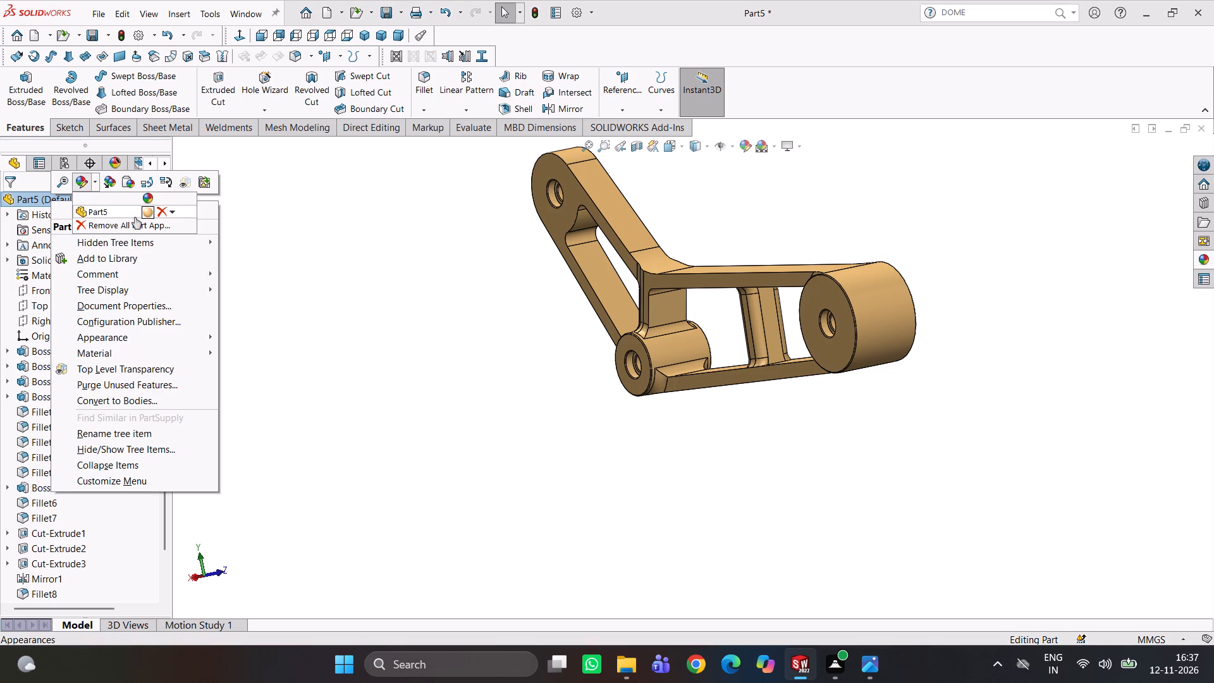
left_click(159, 212)
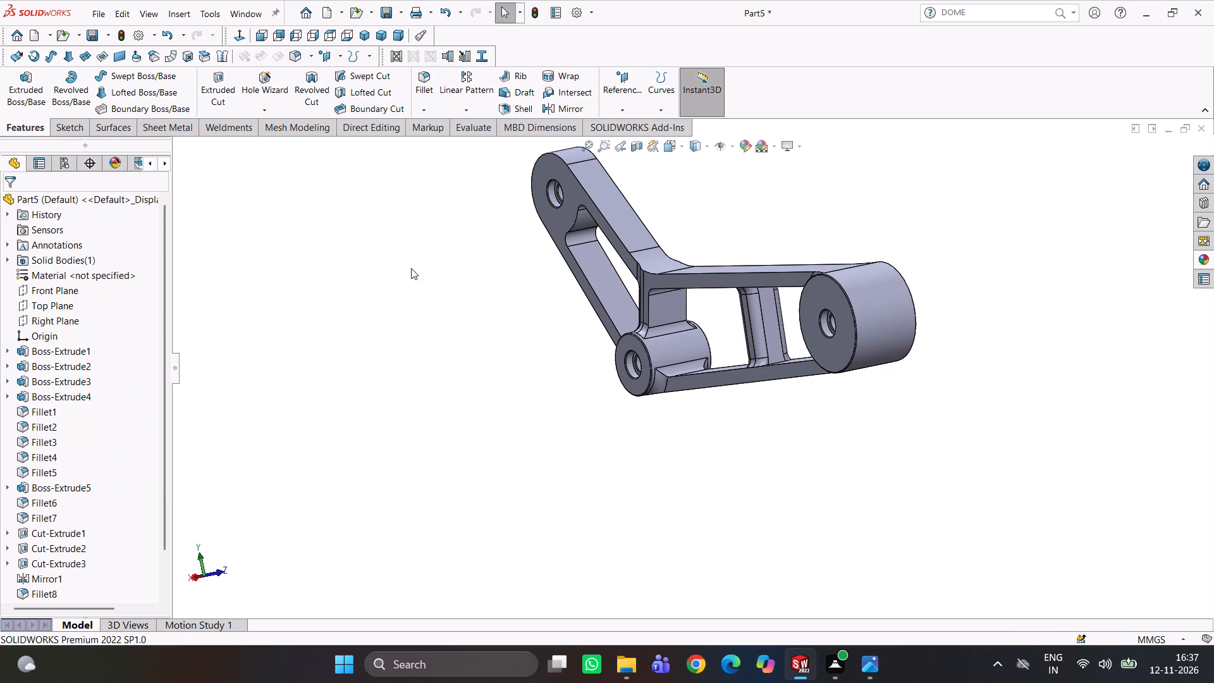
left_click(408, 270)
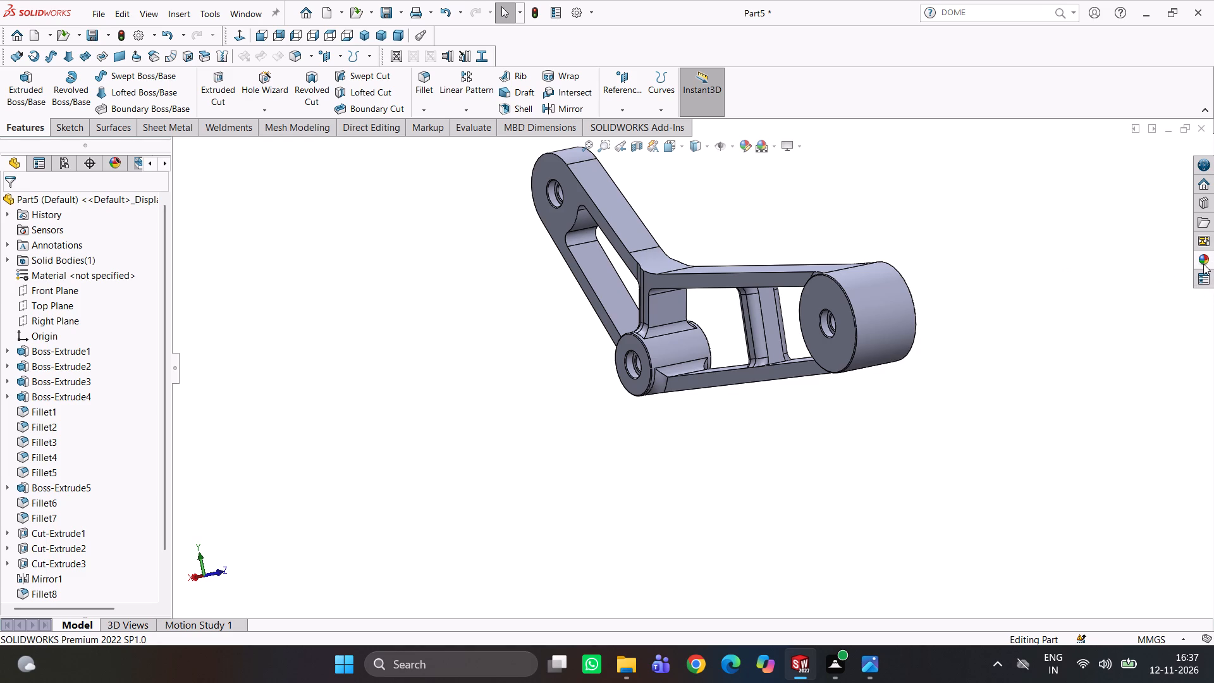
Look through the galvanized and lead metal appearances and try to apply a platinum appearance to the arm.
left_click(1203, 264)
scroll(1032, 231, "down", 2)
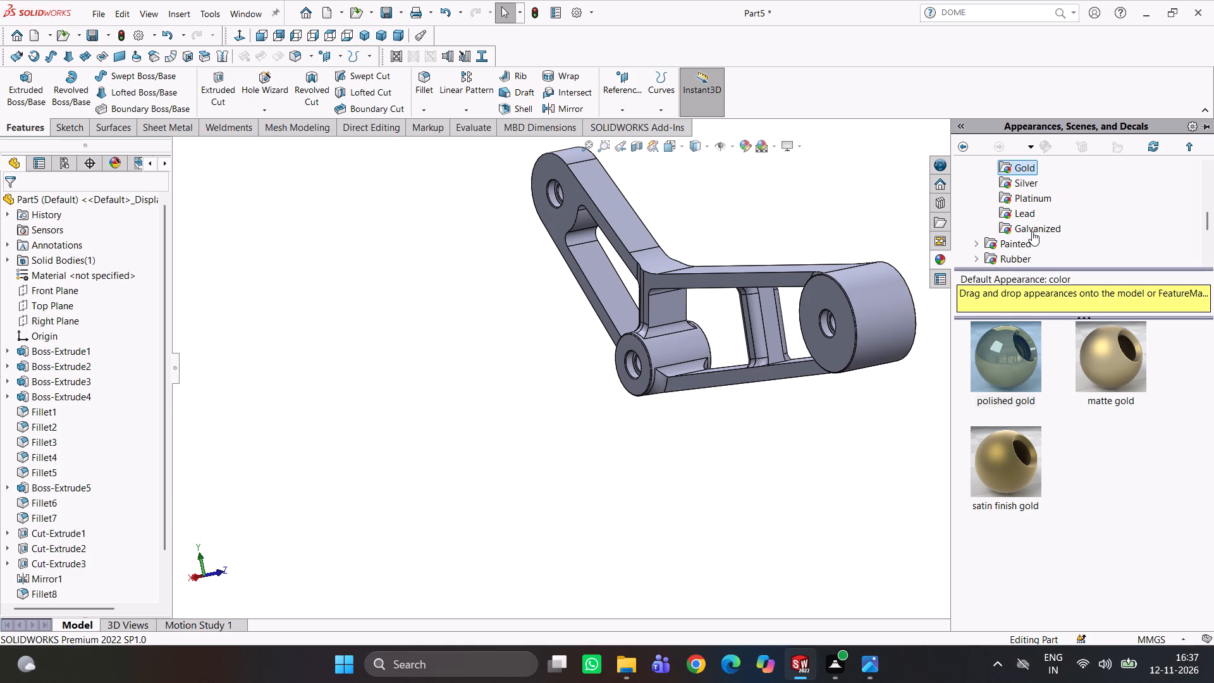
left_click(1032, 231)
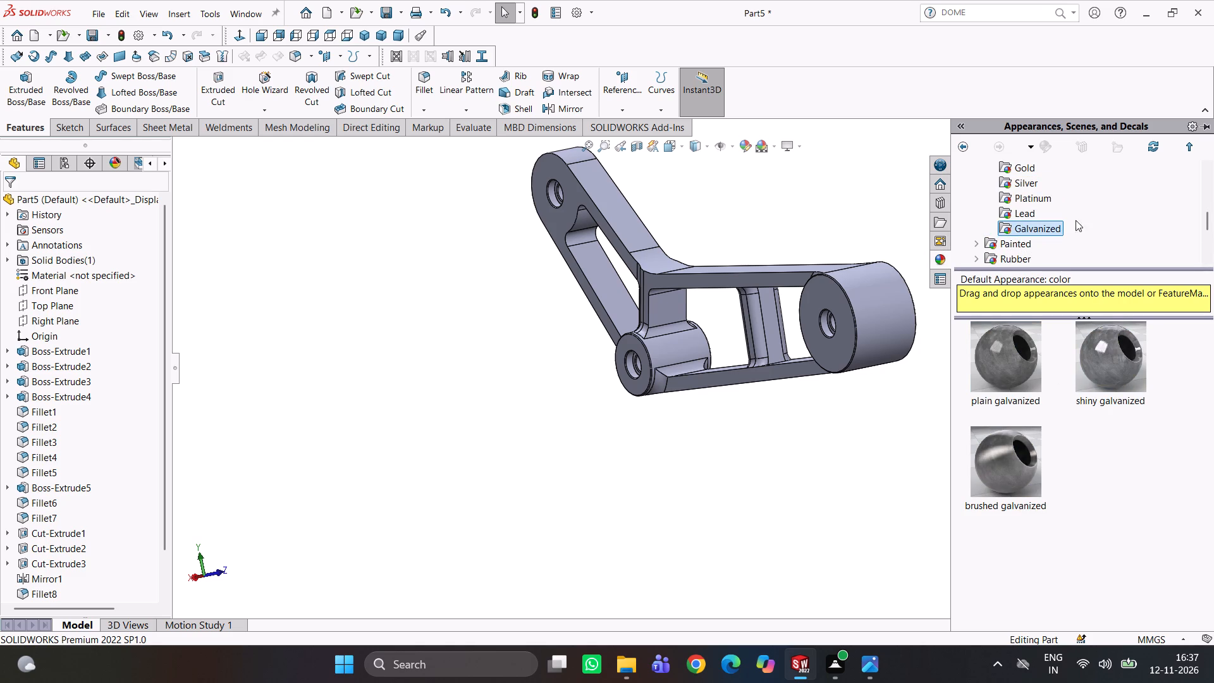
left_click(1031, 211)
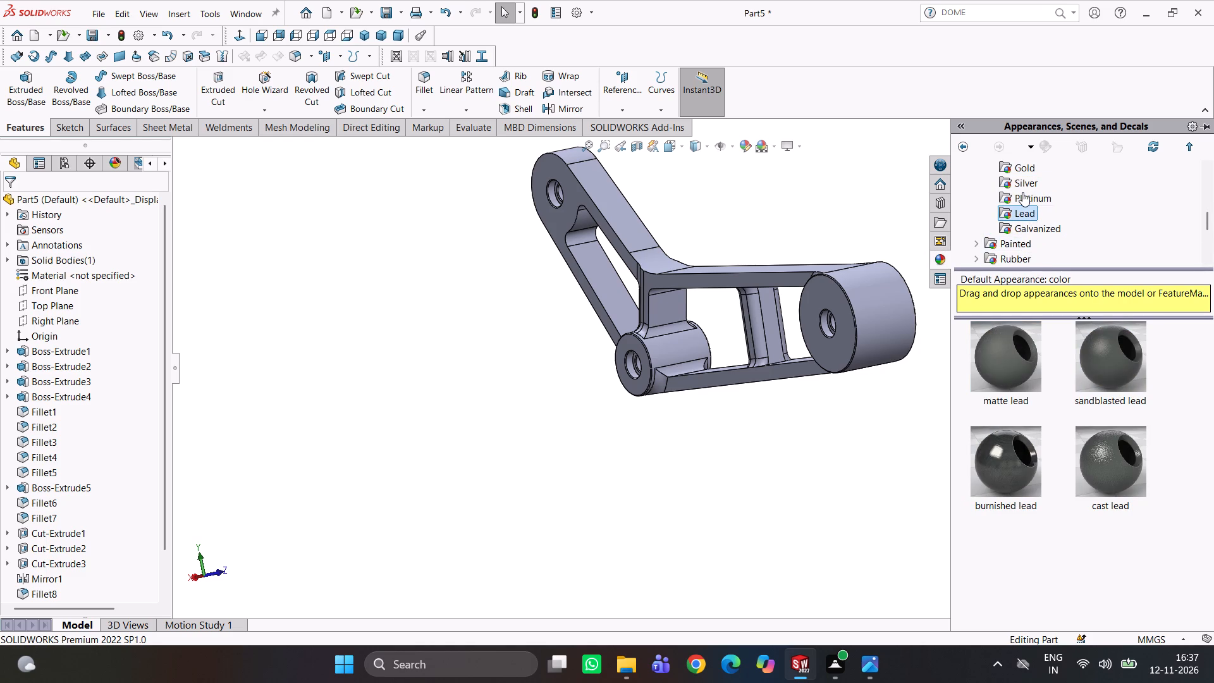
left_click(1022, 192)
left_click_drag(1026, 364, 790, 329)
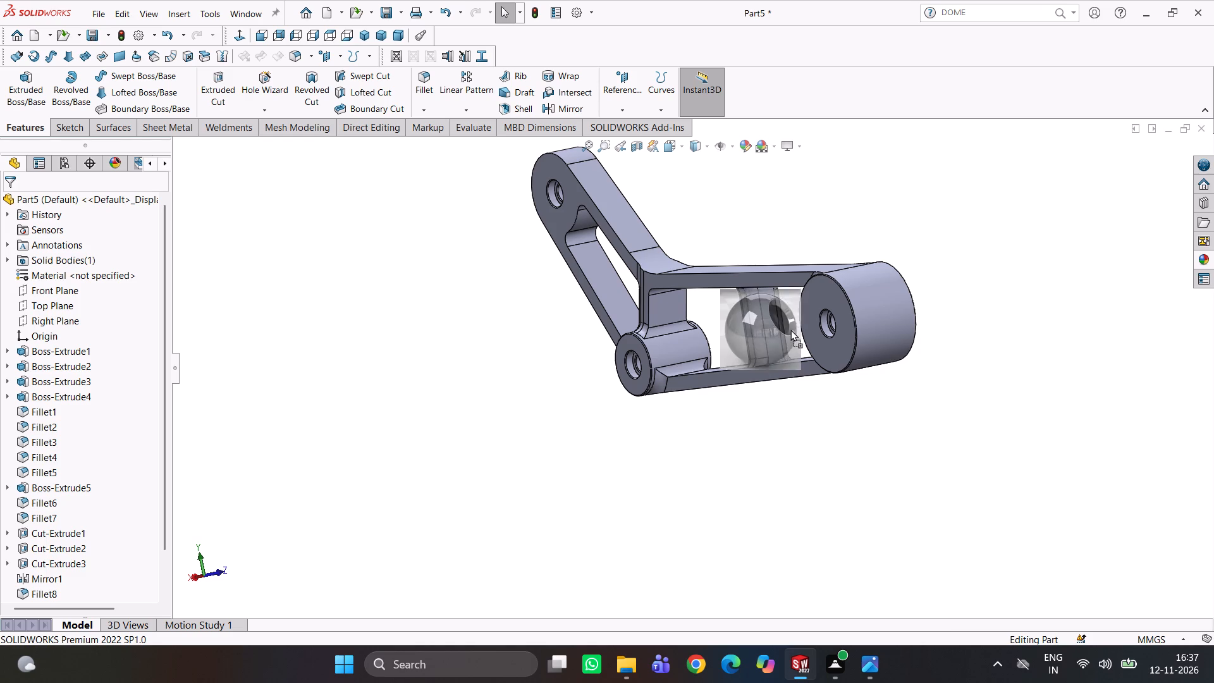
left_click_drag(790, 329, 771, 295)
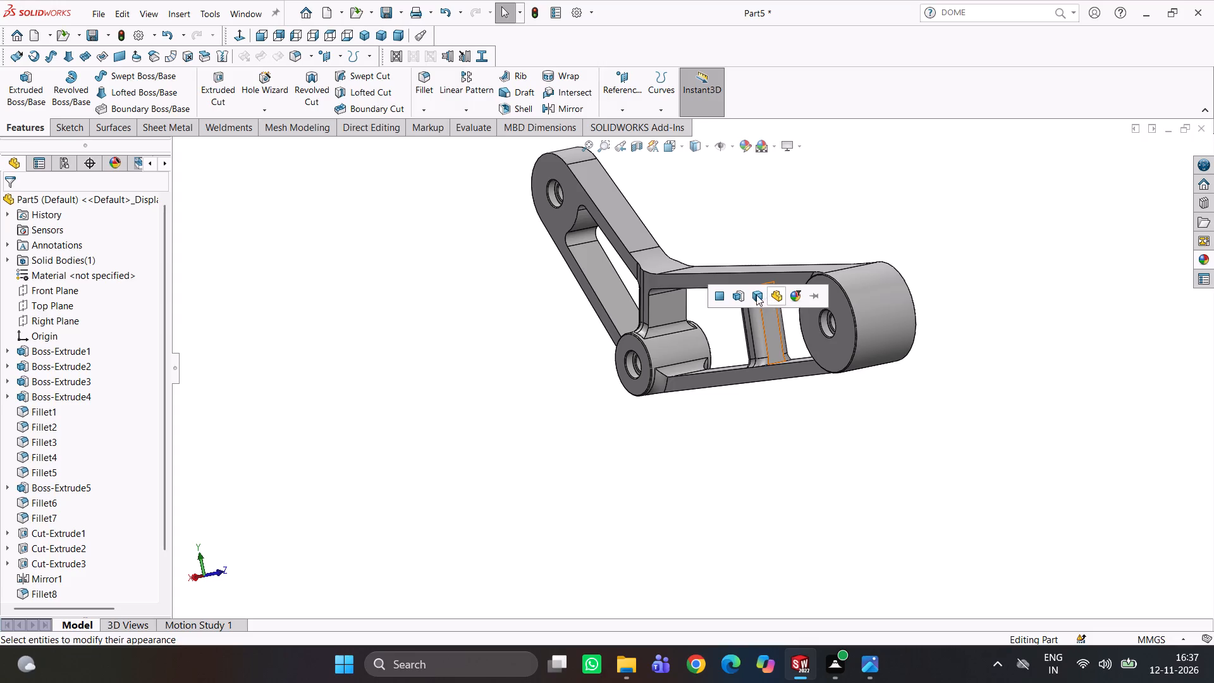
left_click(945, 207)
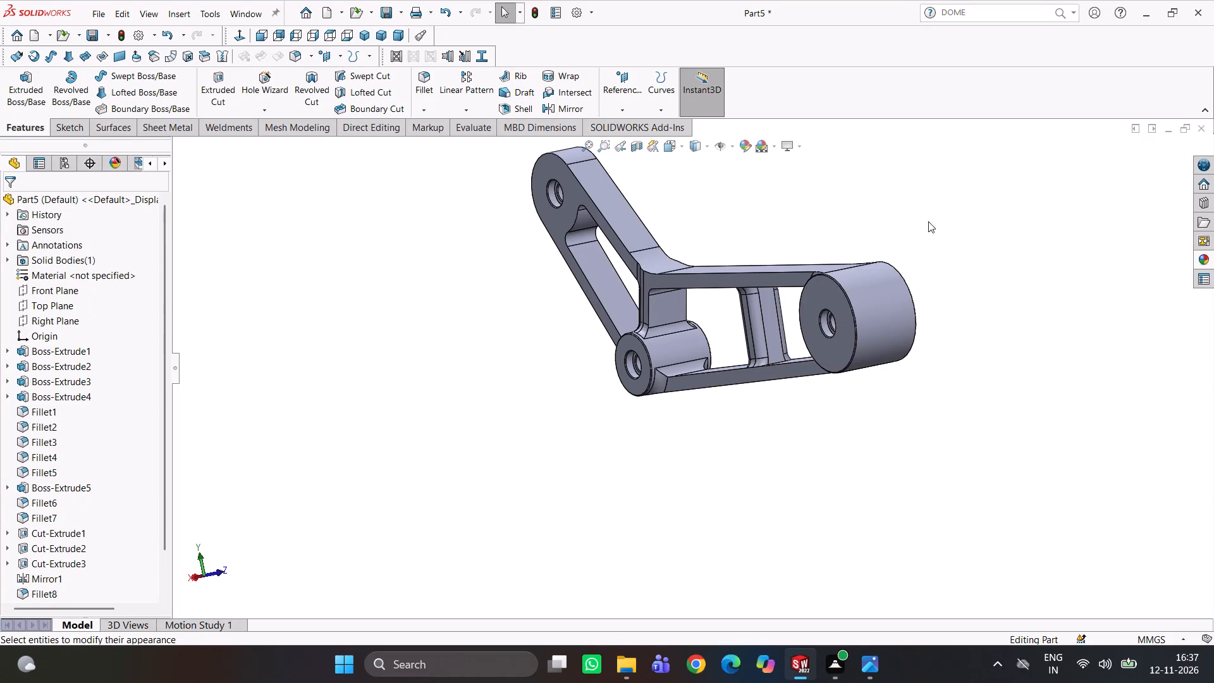
Edit the whole part's appearance, trying green before setting cyan from the standard colour palette, and check it on the model.
left_click(747, 142)
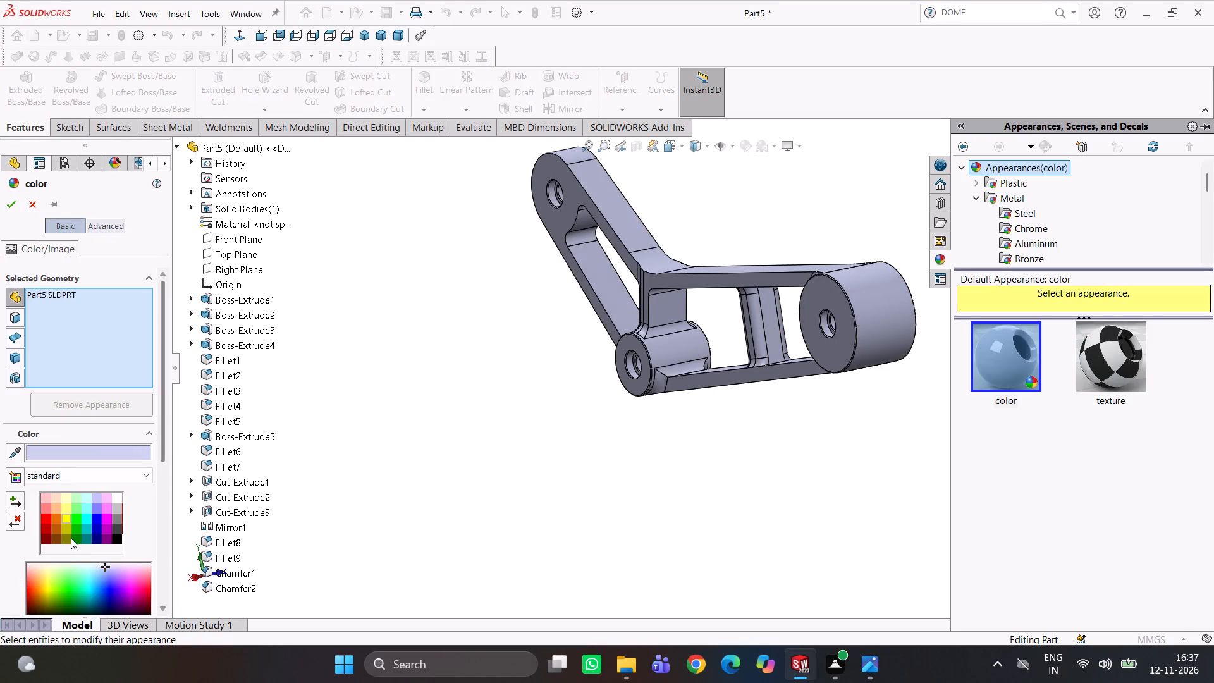
left_click(76, 524)
left_click(82, 520)
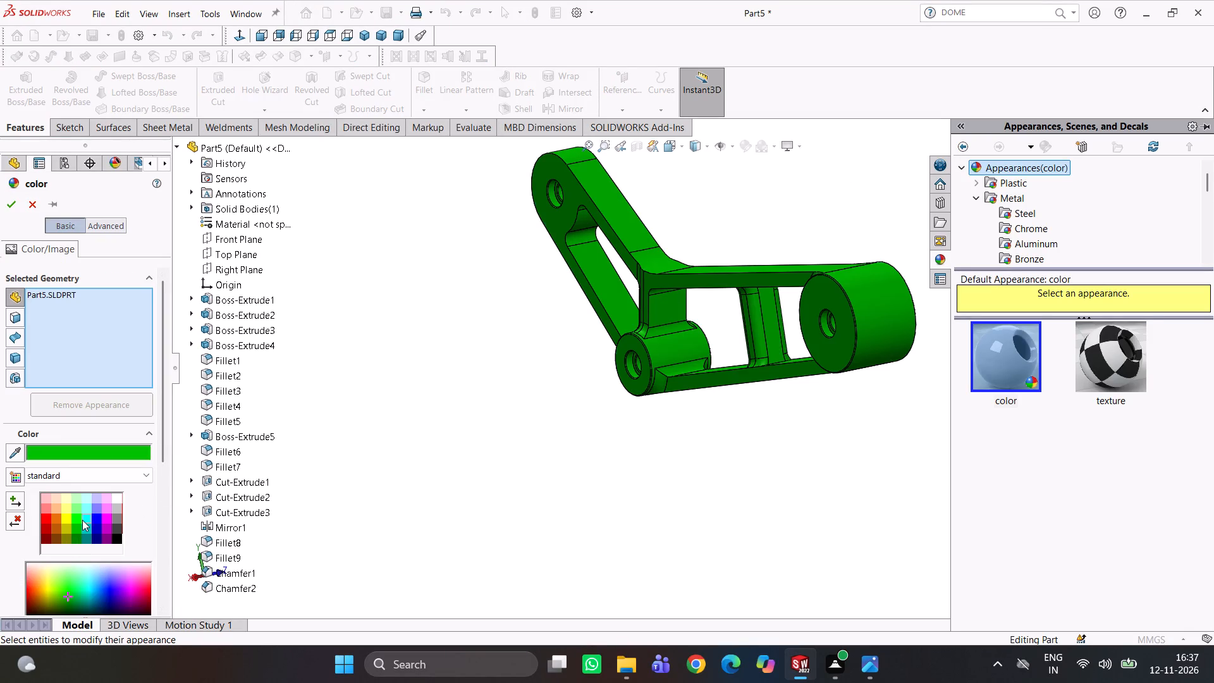
middle_click_drag(673, 474, 716, 465)
scroll(591, 449, "up", 1)
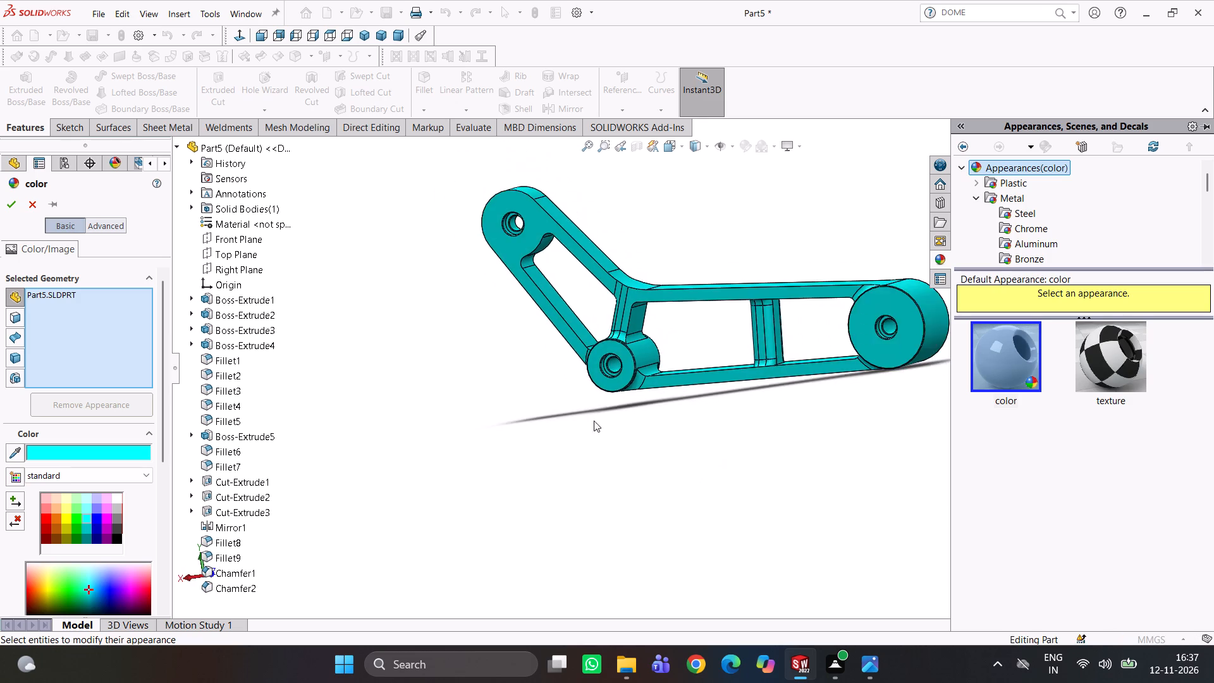
scroll(599, 395, "down", 4)
scroll(681, 347, "down", 3)
middle_click_drag(677, 347, 621, 352)
scroll(644, 348, "up", 3)
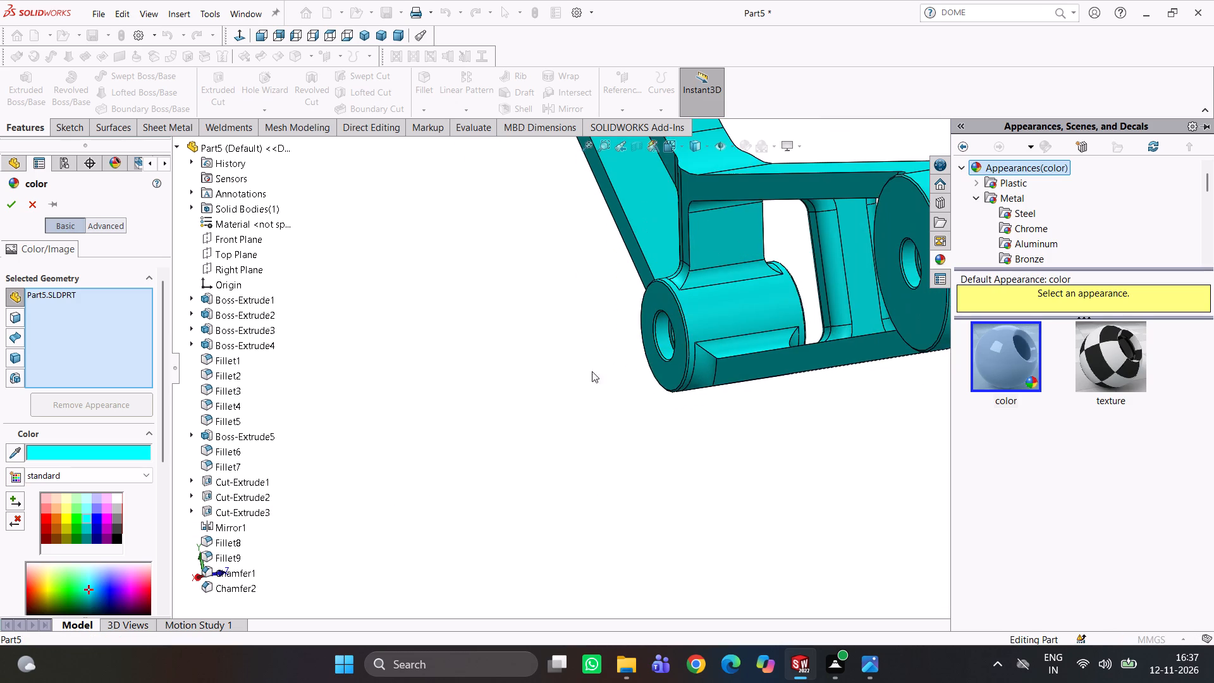
scroll(533, 381, "up", 3)
middle_click_drag(700, 355, 754, 329)
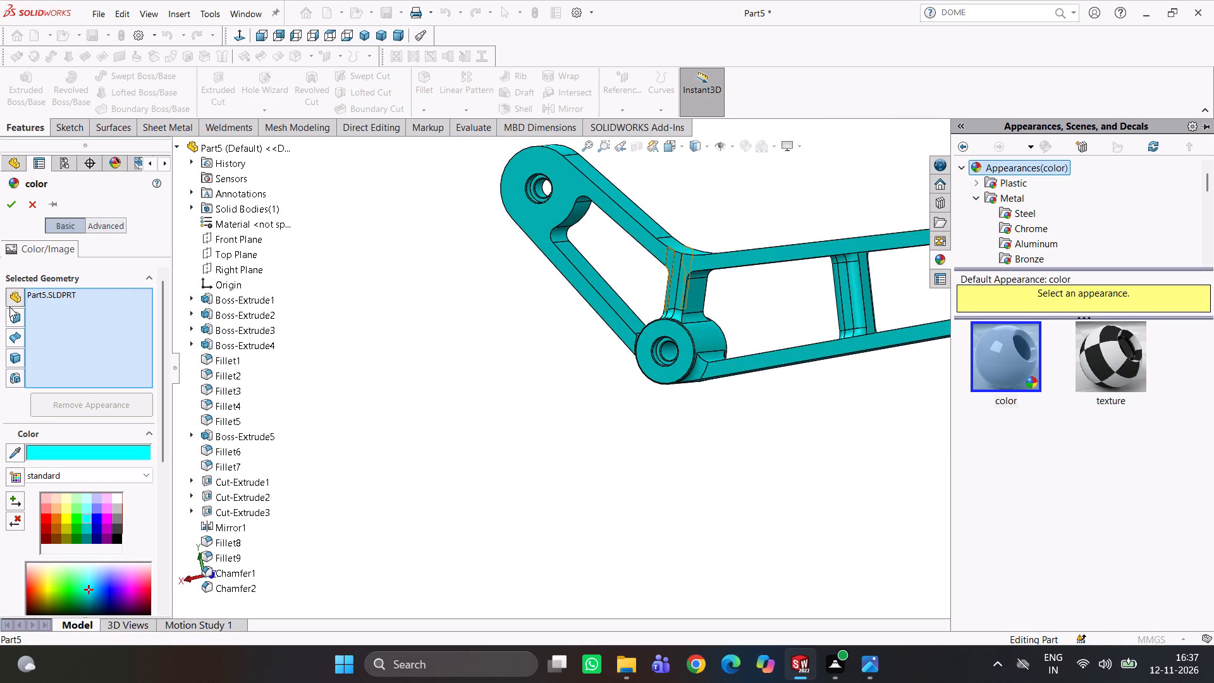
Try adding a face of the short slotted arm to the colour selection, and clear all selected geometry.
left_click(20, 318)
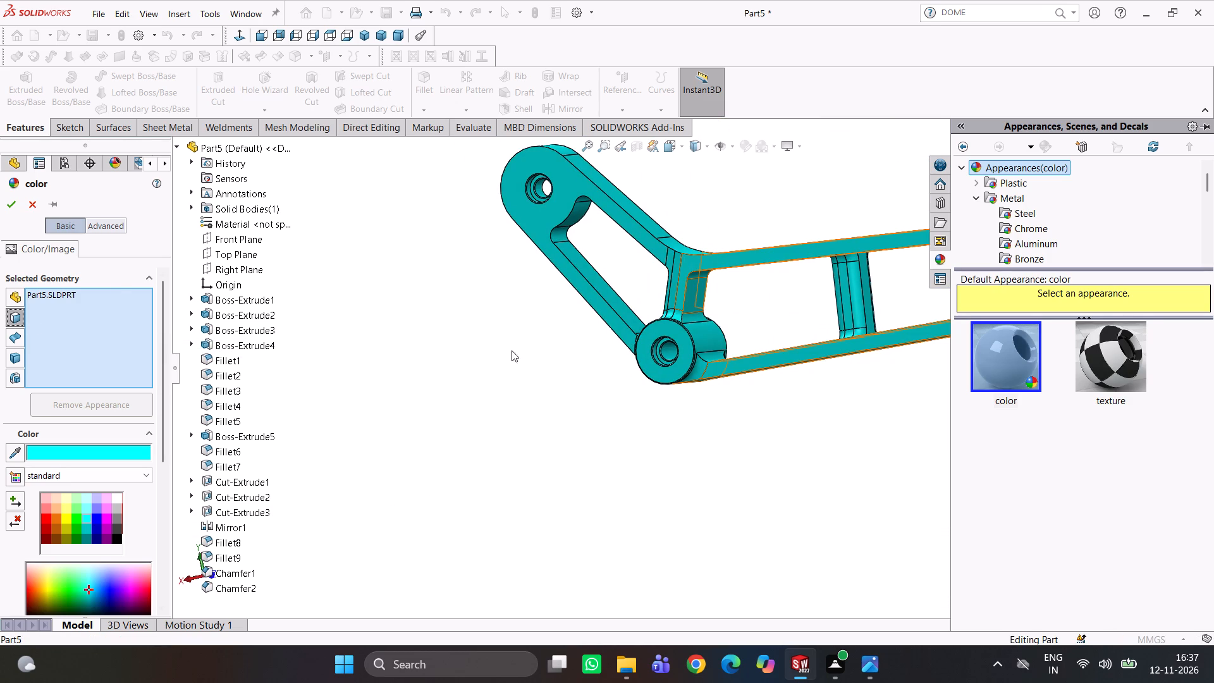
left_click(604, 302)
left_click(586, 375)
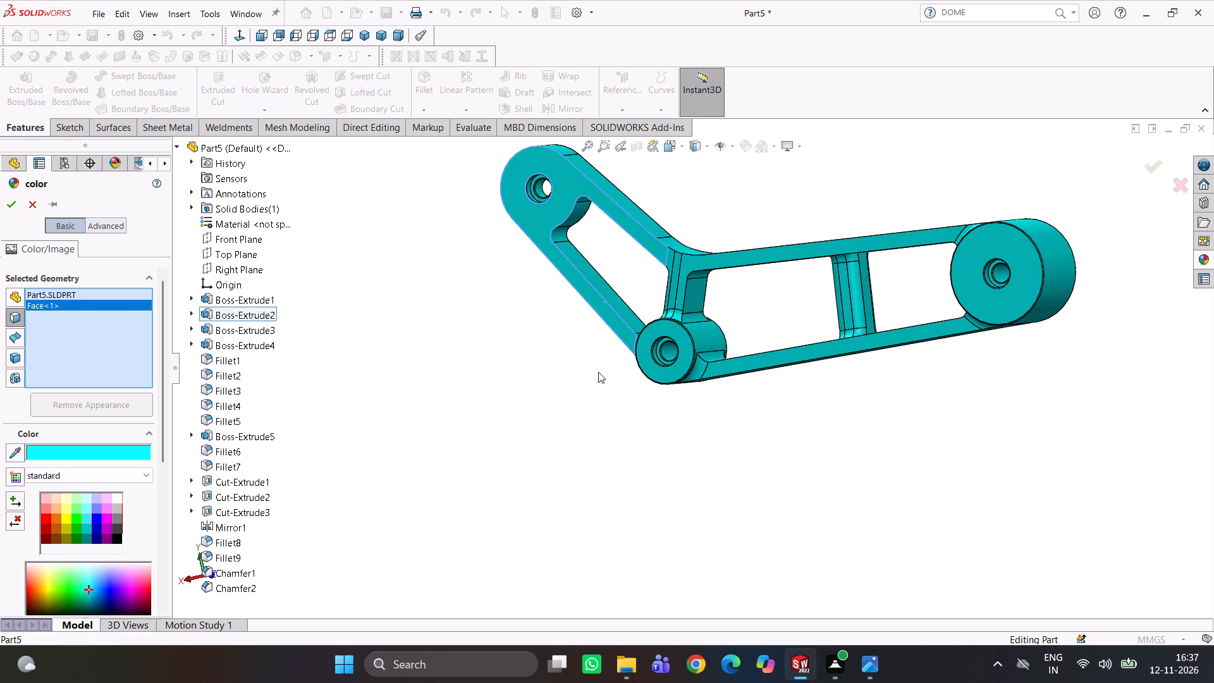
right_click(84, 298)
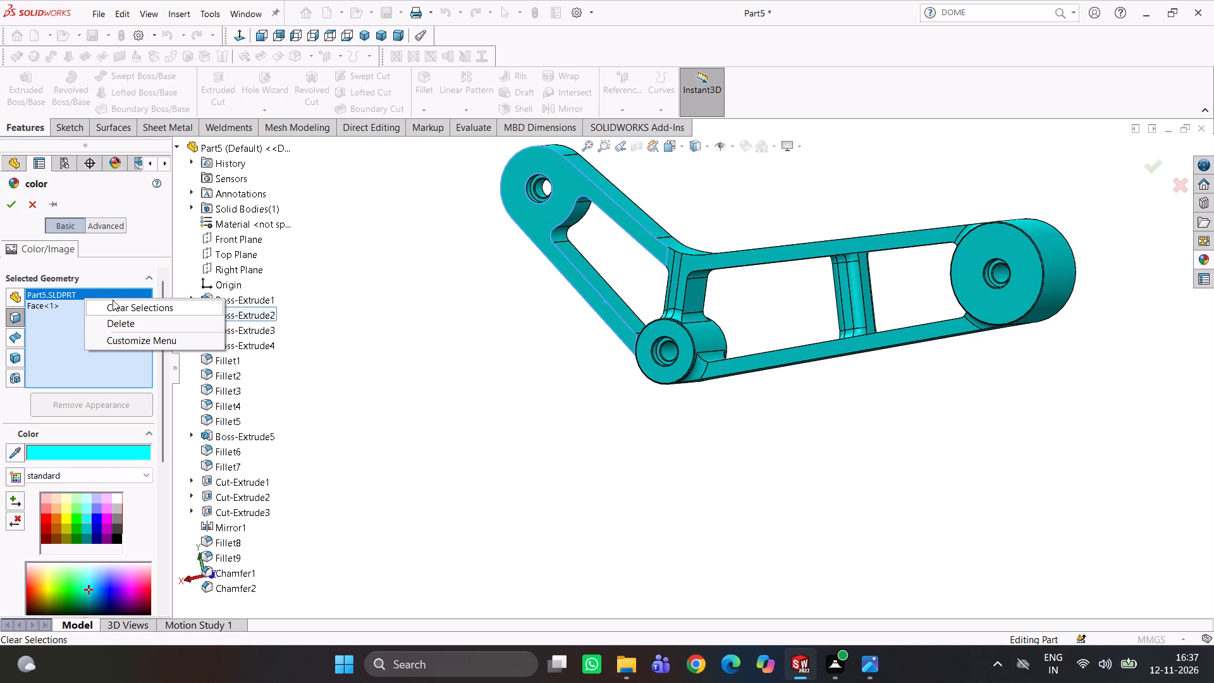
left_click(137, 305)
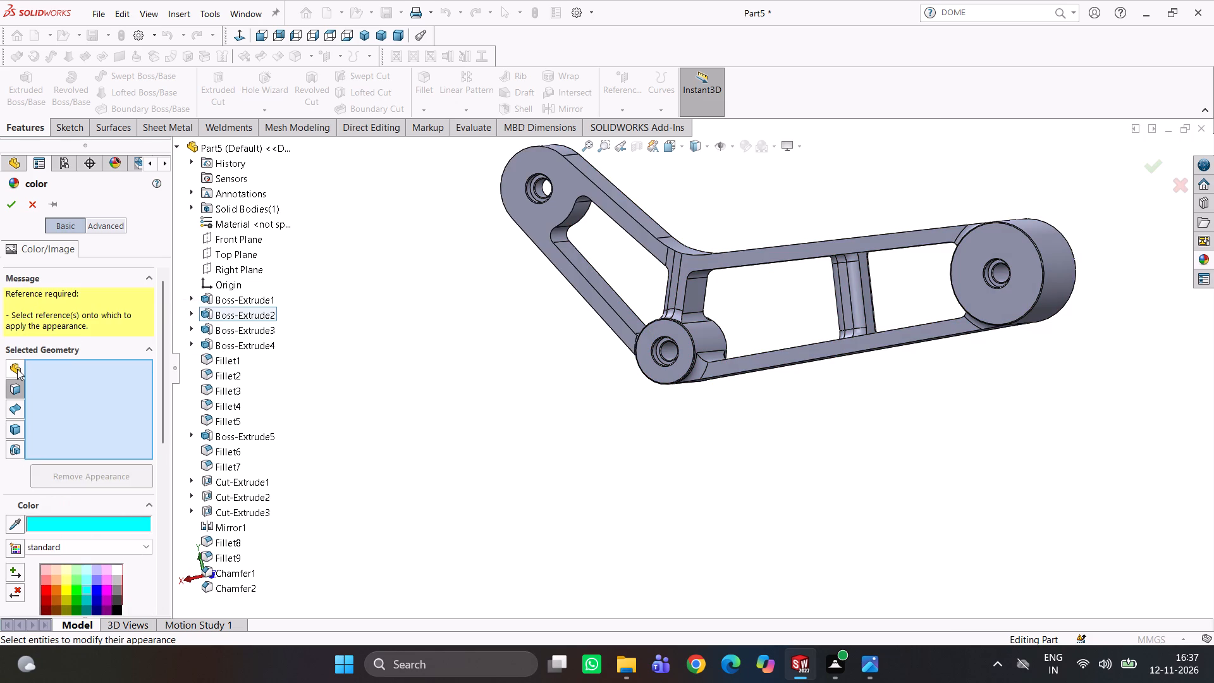
Select the whole part as the colour target again, using the standard palette's cyan.
left_click(17, 369)
left_click(84, 584)
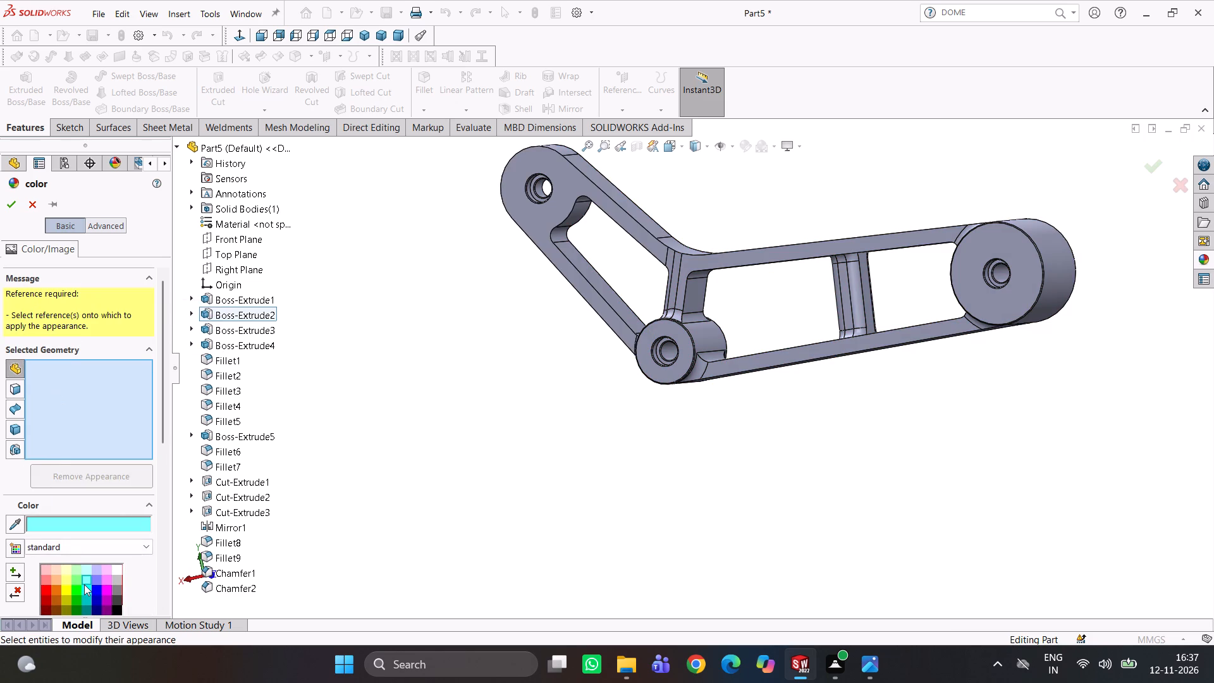
left_click(94, 591)
left_click(83, 591)
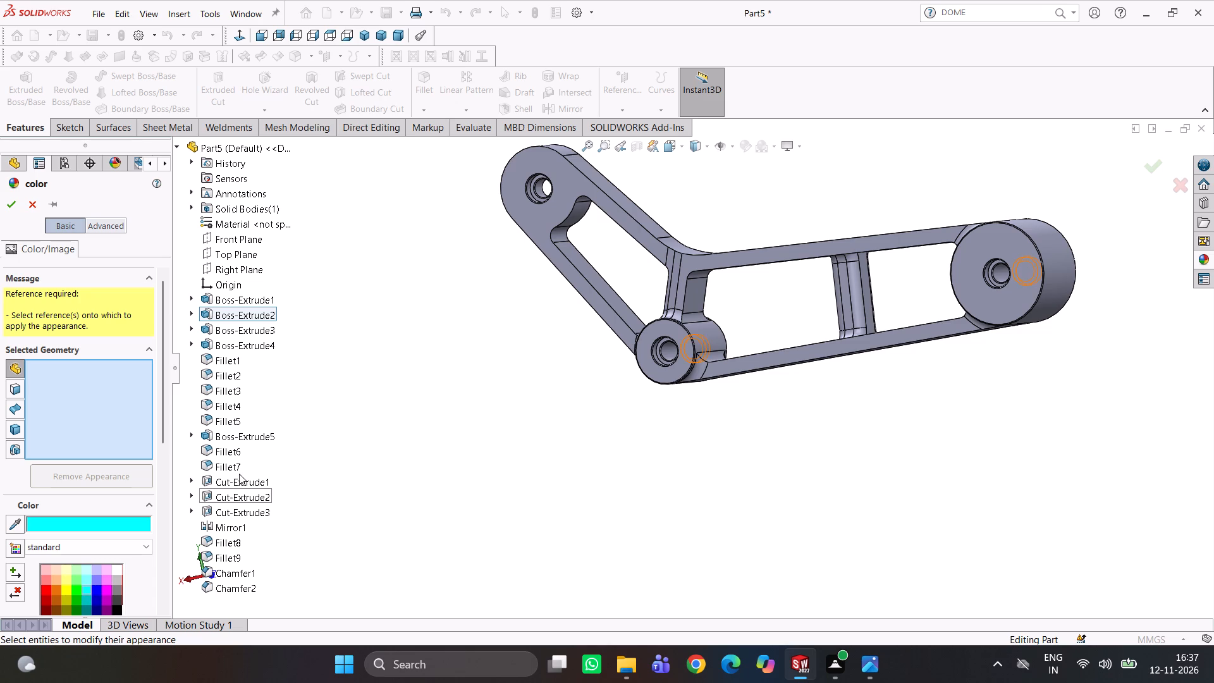
left_click(737, 360)
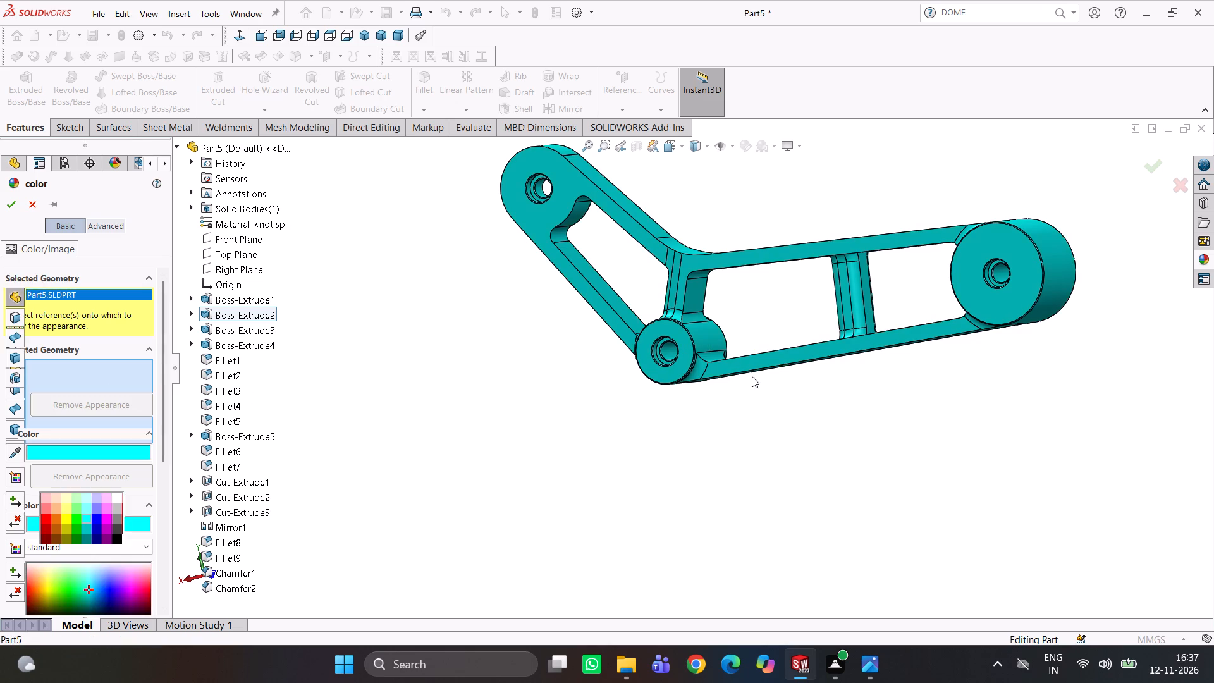
Examine the cyan preview on the arm from below, close up on the bosses and from the opposite side.
middle_click_drag(675, 420, 612, 393)
scroll(739, 335, "down", 3)
middle_click_drag(798, 342, 729, 352)
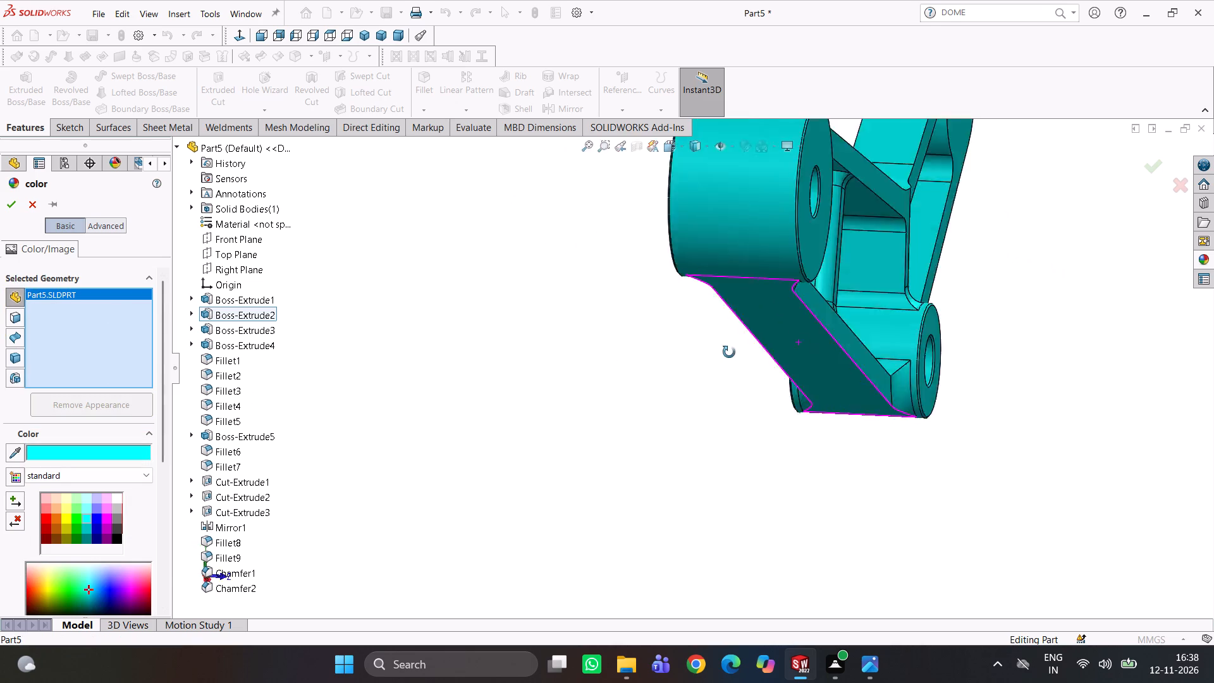
middle_click_drag(729, 352, 722, 352)
scroll(747, 344, "up", 4)
scroll(845, 333, "up", 3)
middle_click_drag(854, 338, 741, 323)
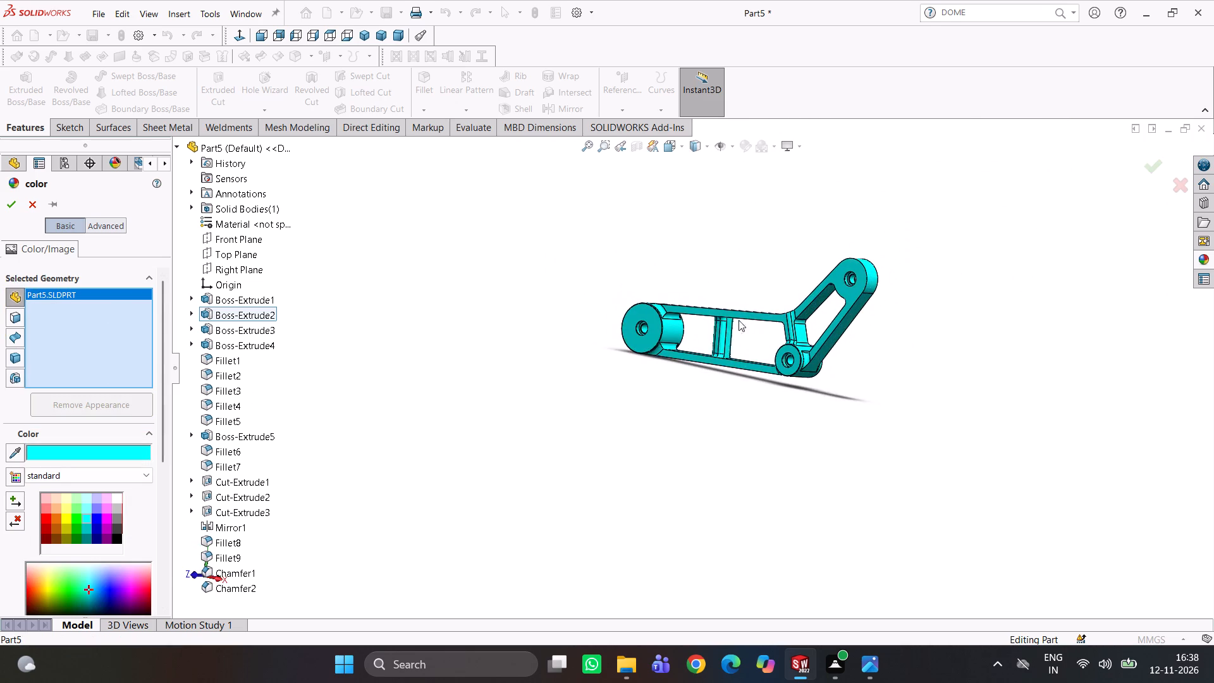
scroll(795, 345, "down", 3)
middle_click_drag(809, 350, 841, 370)
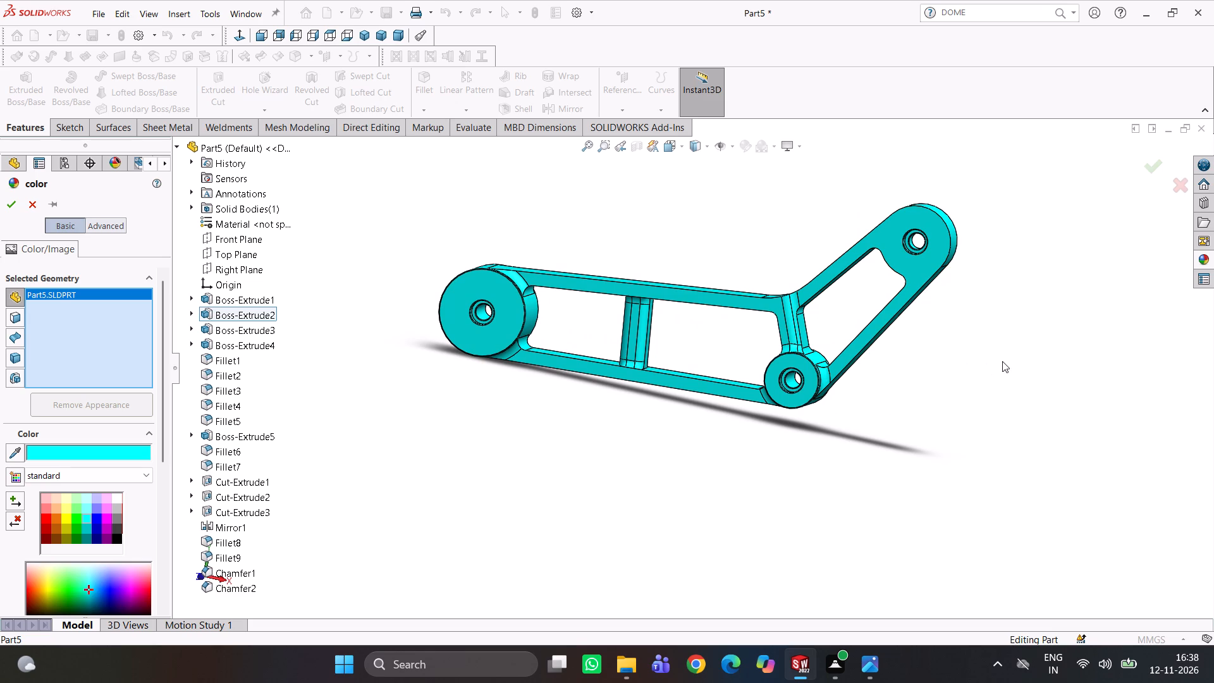
Consult the reference drawing image and compare the arm's shape with it from end-on, oblique and front angles.
left_click(866, 661)
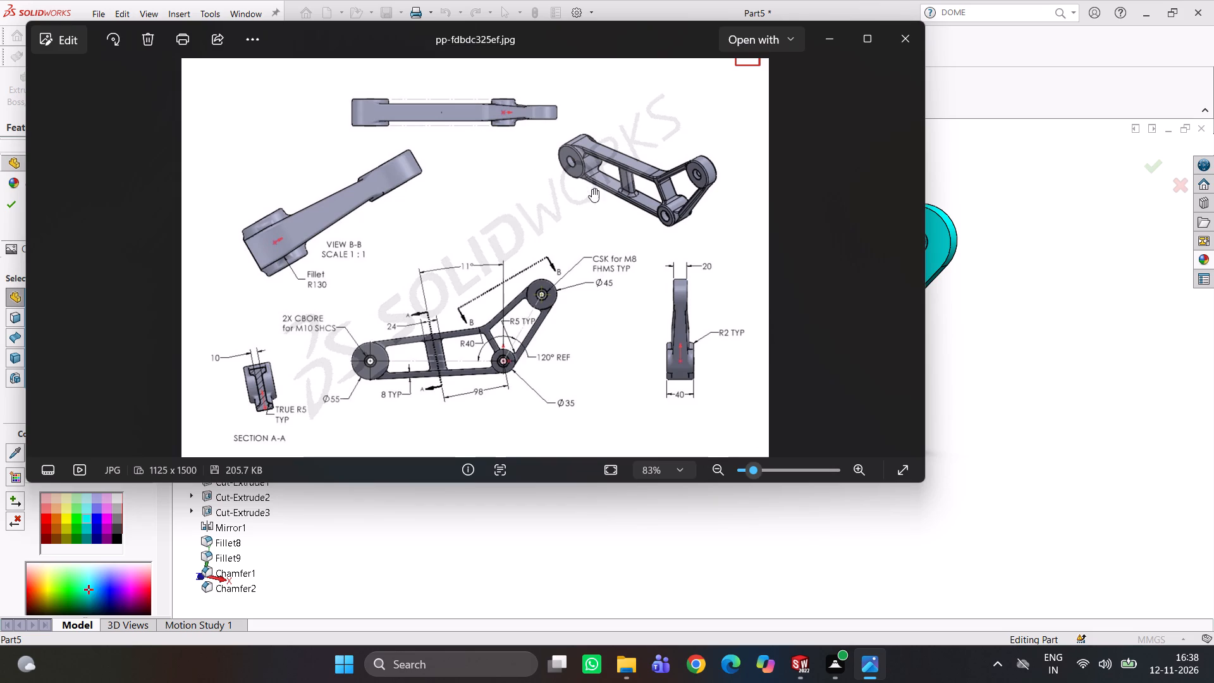
left_click(963, 266)
middle_click_drag(936, 286, 1055, 416)
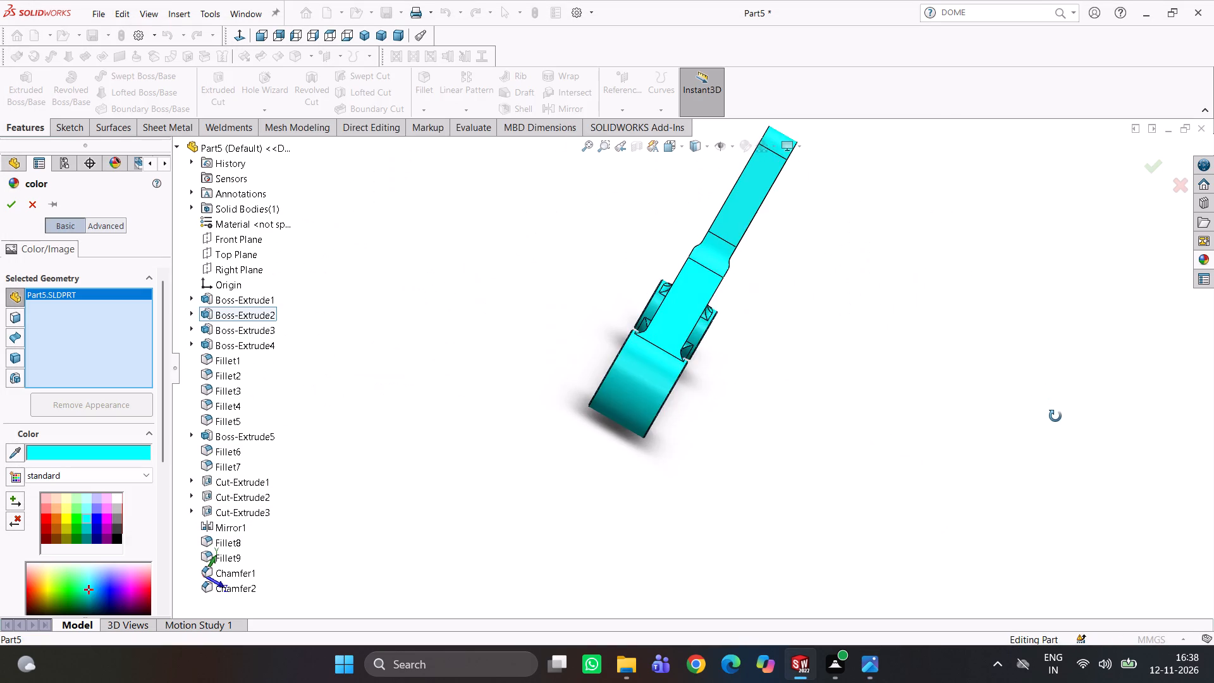
middle_click_drag(1055, 416, 1053, 430)
scroll(856, 314, "up", 2)
middle_click_drag(824, 295, 832, 245)
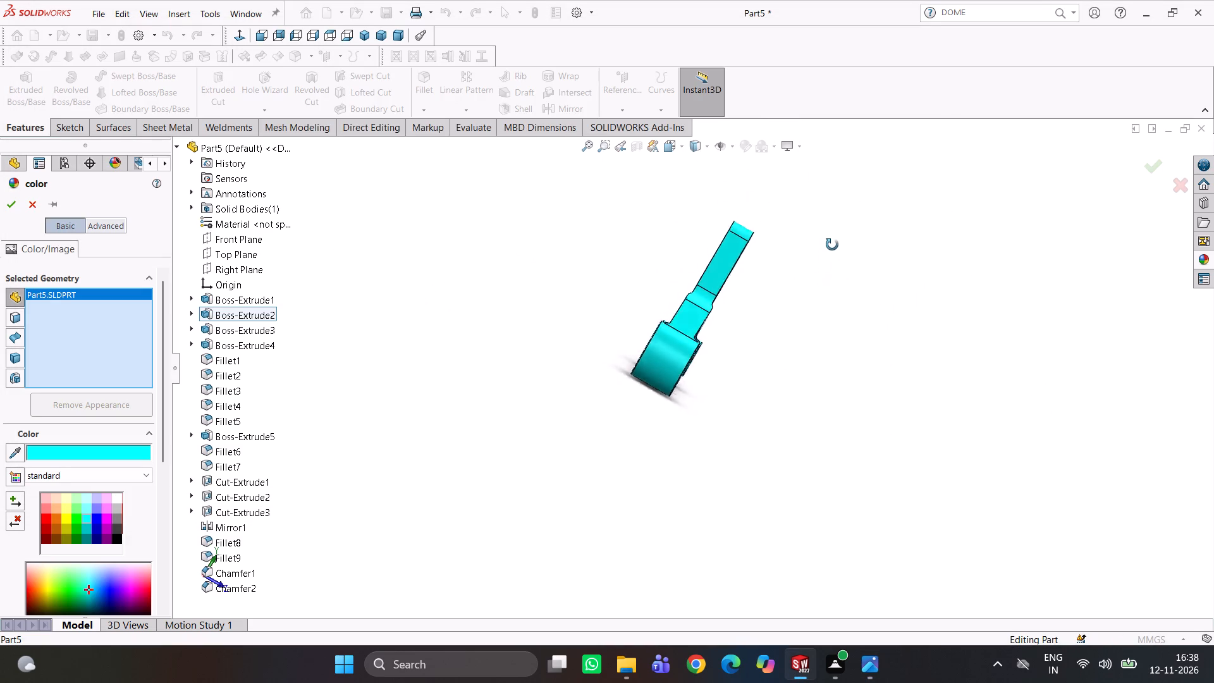
middle_click_drag(832, 245, 829, 235)
scroll(774, 261, "down", 2)
middle_click_drag(768, 263, 737, 177)
scroll(761, 345, "down", 2)
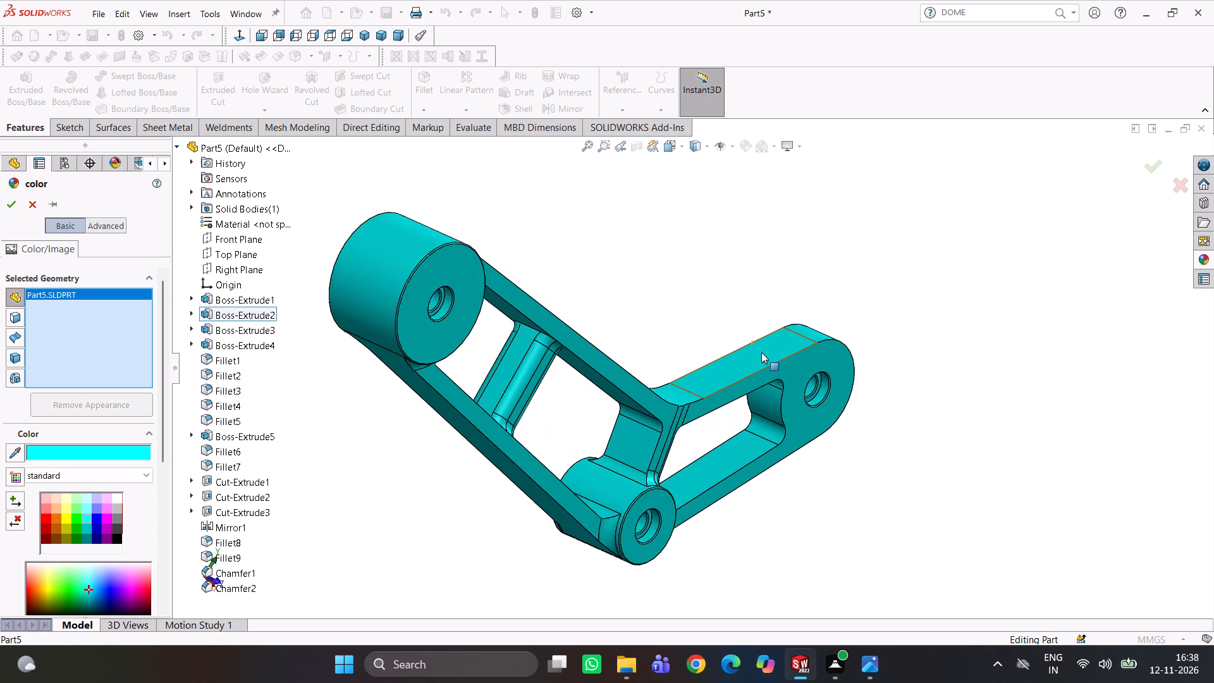
middle_click_drag(748, 360, 726, 371)
scroll(737, 391, "down", 2)
middle_click_drag(742, 395, 708, 361)
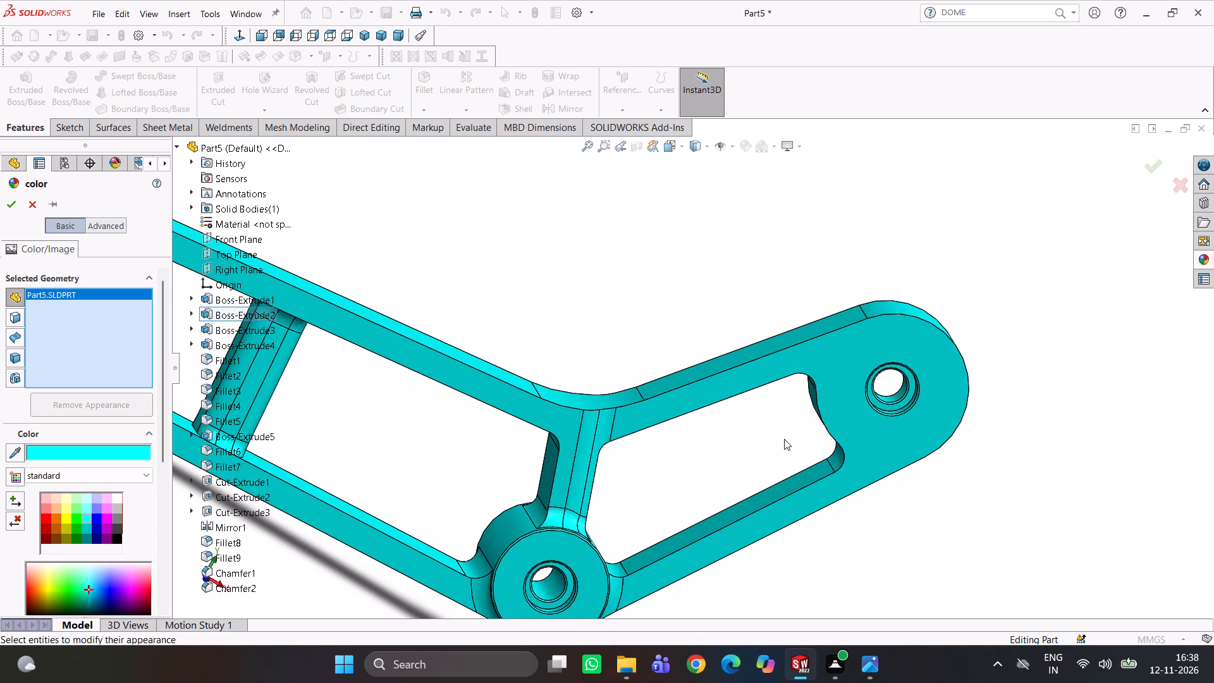
scroll(846, 495, "up", 3)
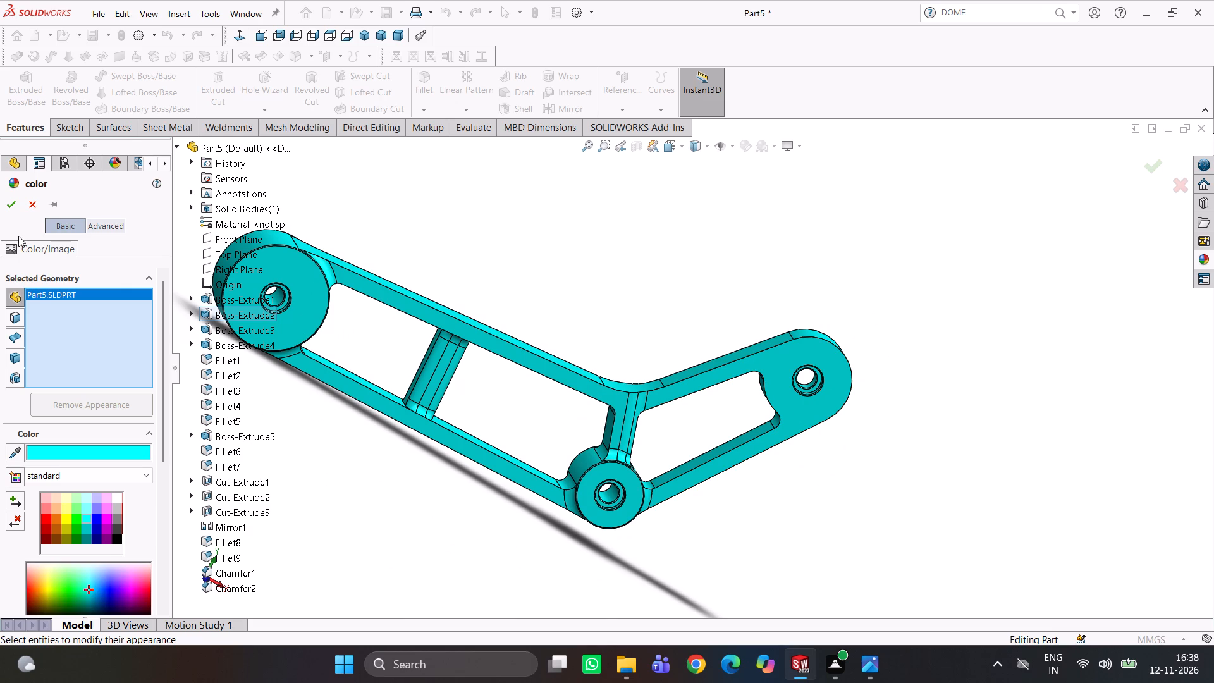
scroll(149, 245, "up", 1)
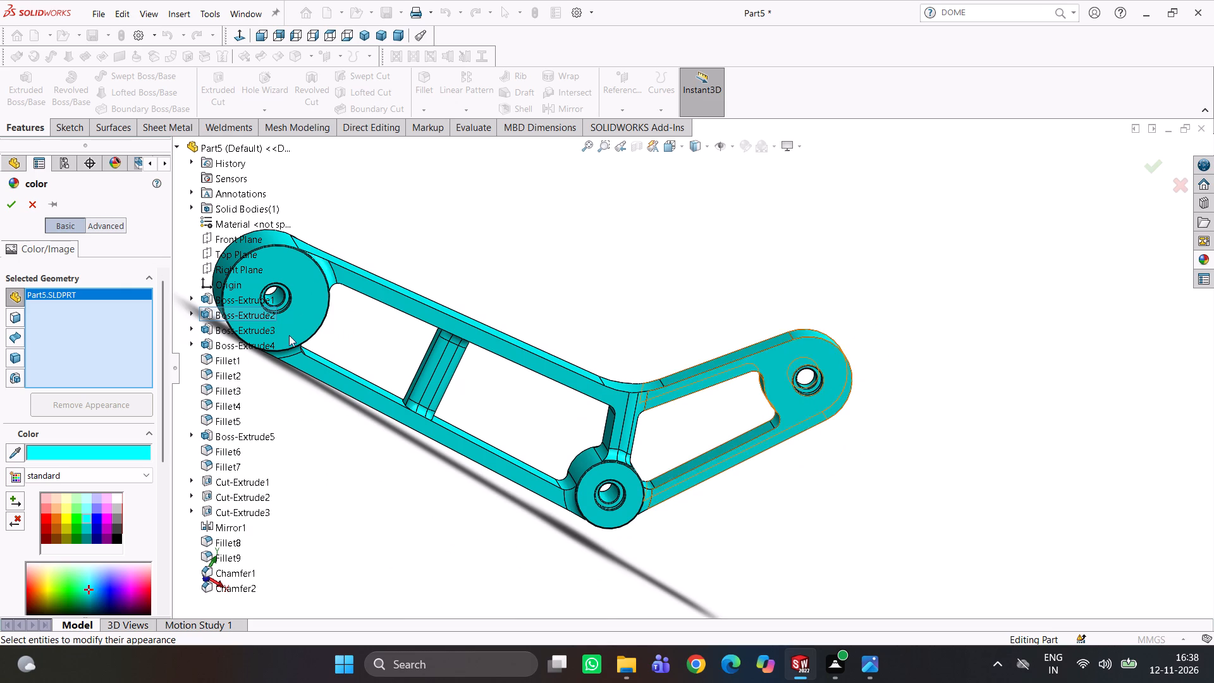
scroll(371, 346, "up", 2)
middle_click_drag(460, 363, 398, 316)
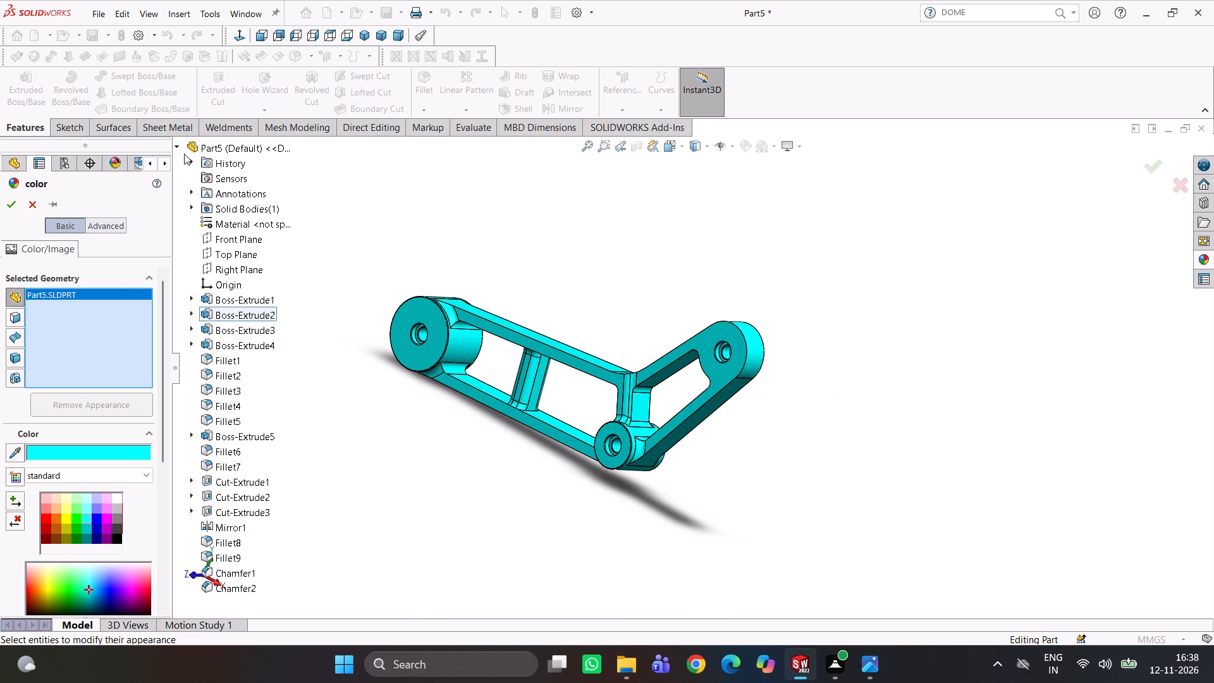
Accept the cyan colour for the whole part.
left_click(179, 145)
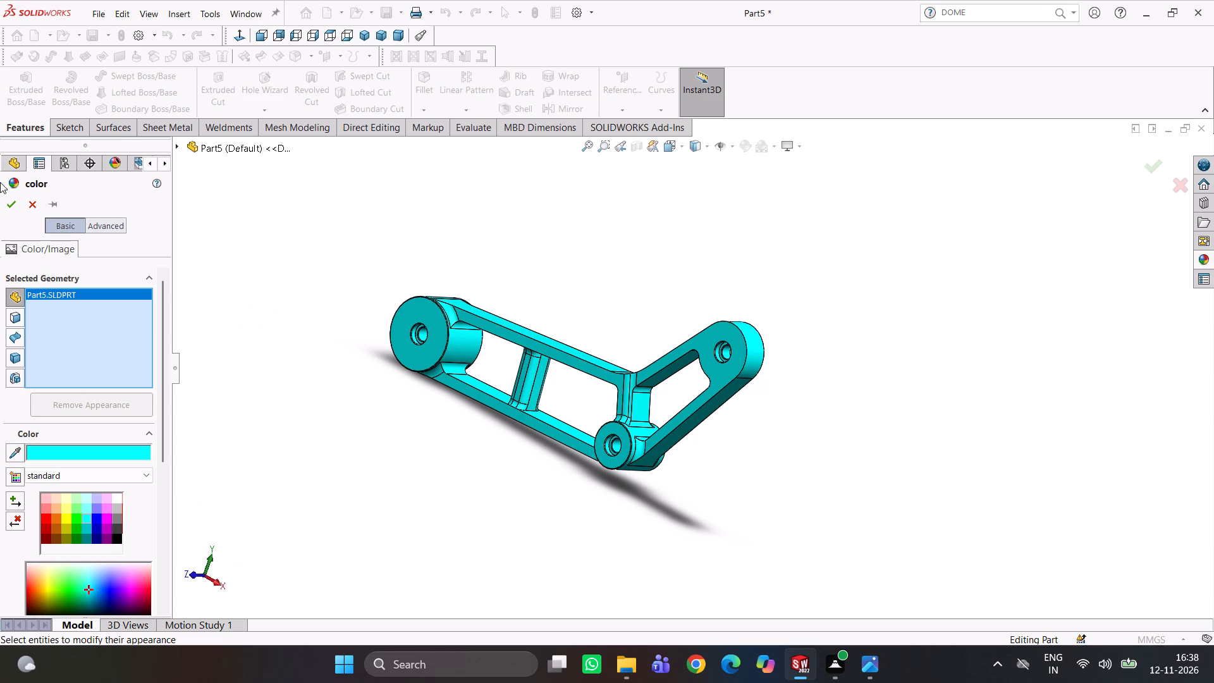
left_click(13, 202)
Review the cyan-coloured arm from all sides, including the holes, the cross ribs and the end of the short arm.
middle_click_drag(553, 372, 603, 440)
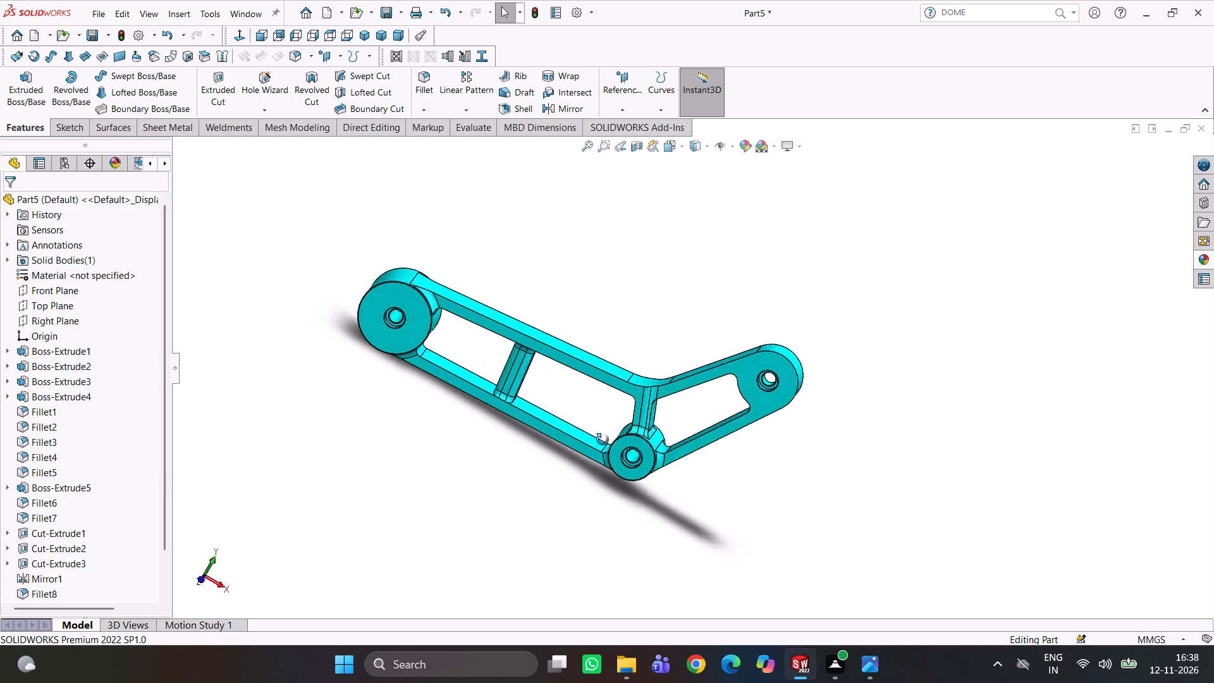
middle_click_drag(603, 440, 608, 450)
scroll(603, 454, "down", 5)
middle_click_drag(663, 450, 644, 220)
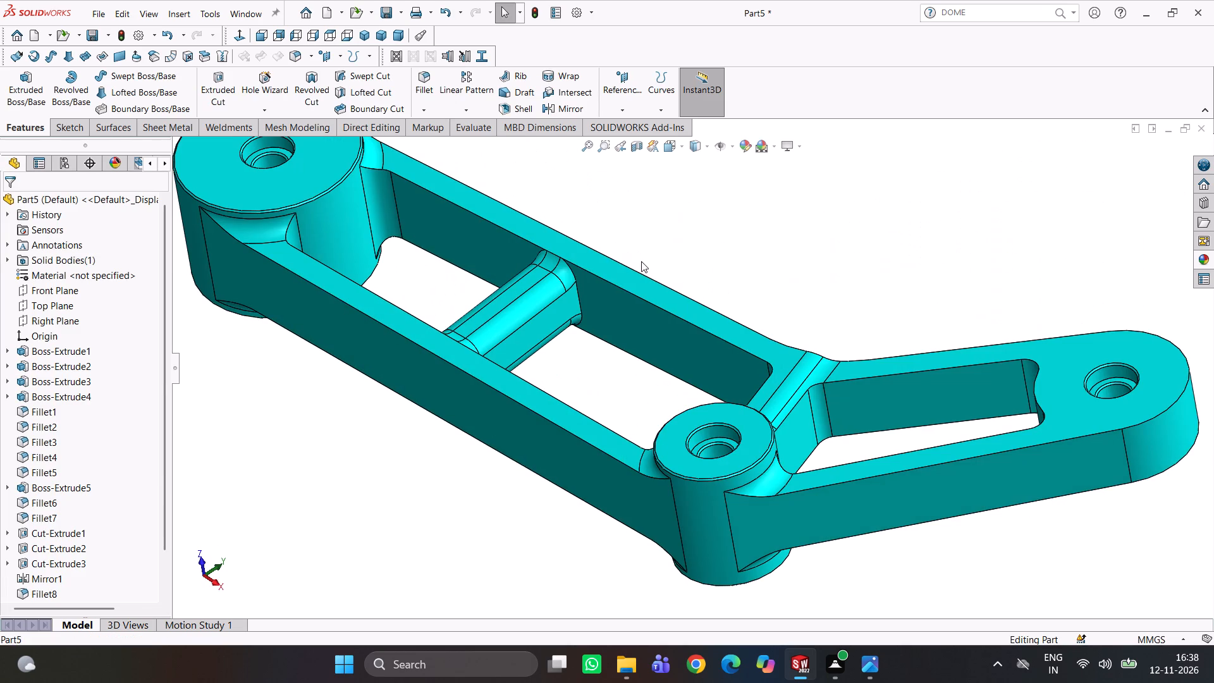
scroll(665, 307, "up", 4)
middle_click_drag(700, 373, 814, 438)
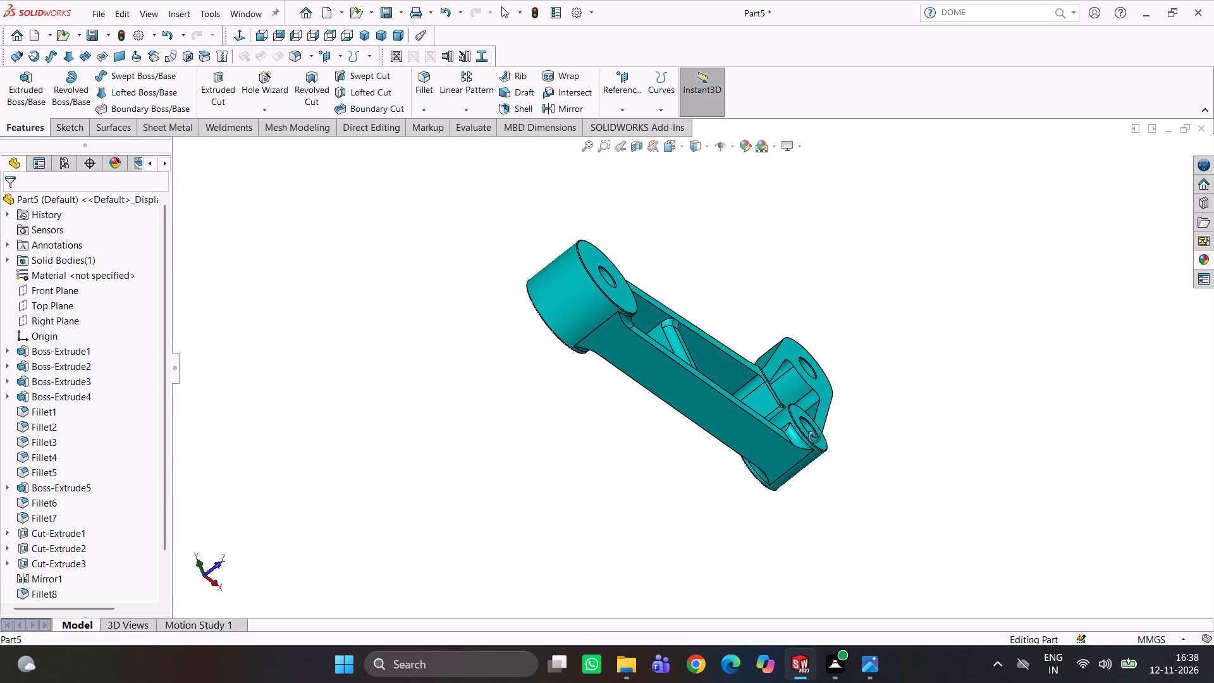
middle_click_drag(814, 438, 828, 462)
scroll(769, 329, "down", 3)
middle_click_drag(753, 355, 728, 391)
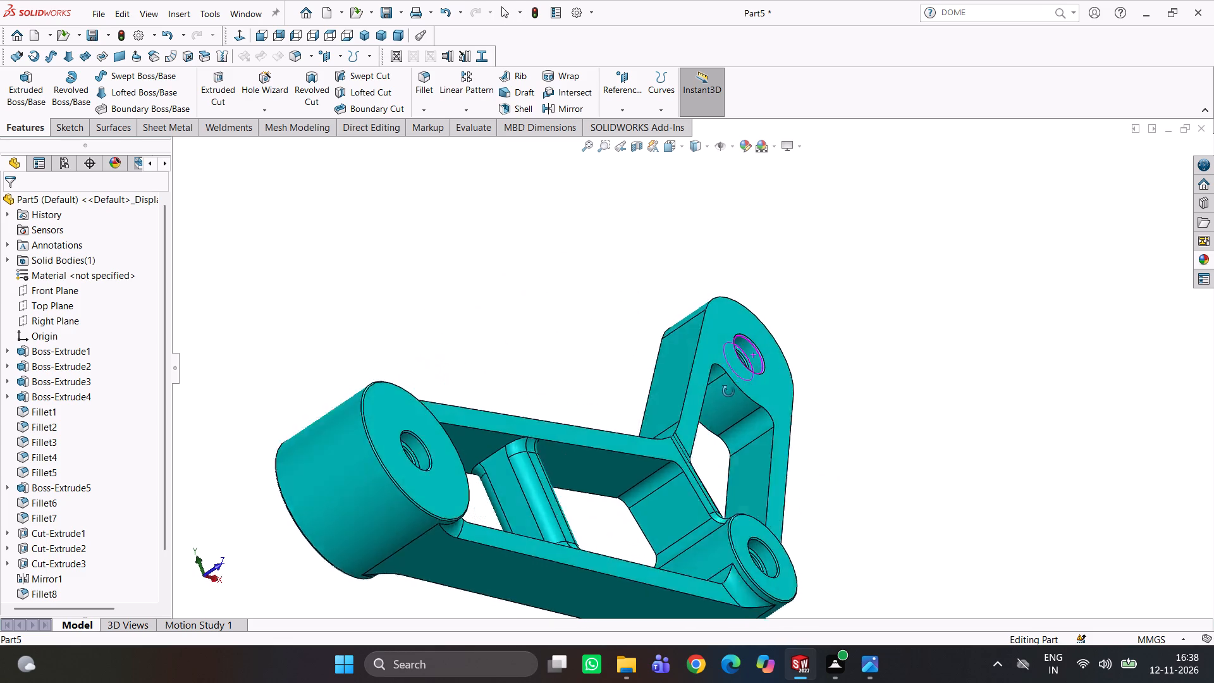
middle_click_drag(728, 391, 679, 414)
scroll(677, 414, "up", 5)
middle_click_drag(666, 421, 624, 437)
scroll(751, 352, "down", 5)
middle_click_drag(666, 383, 553, 312)
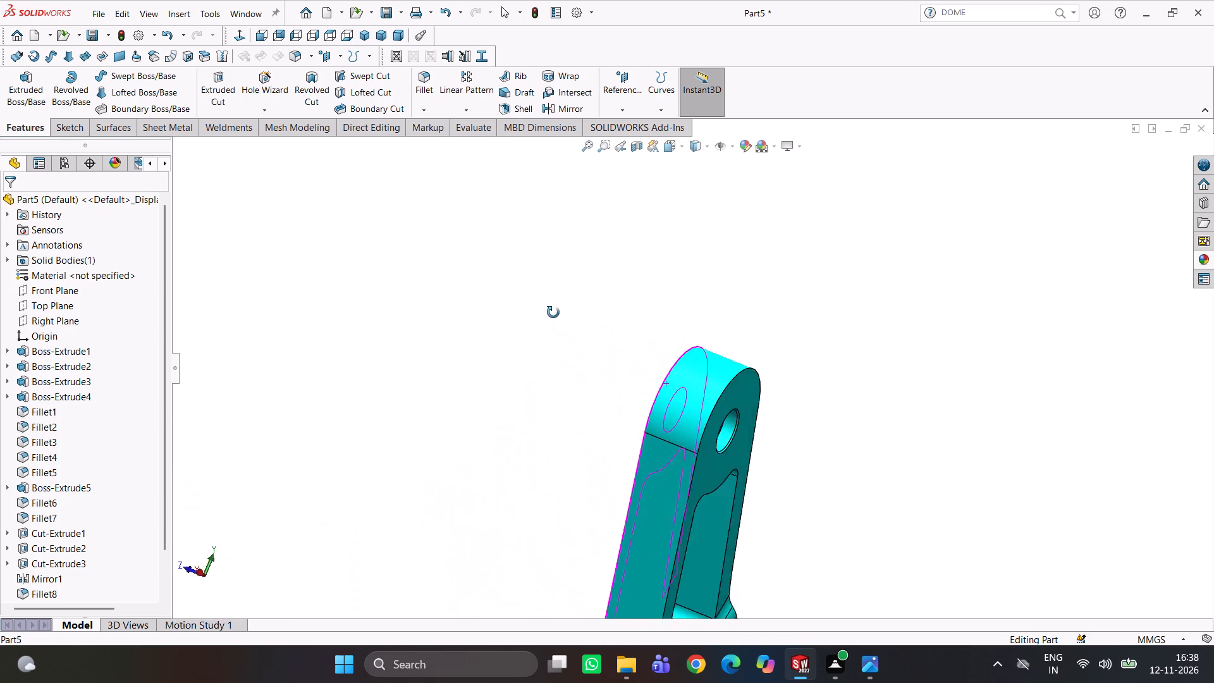
middle_click_drag(553, 312, 649, 402)
scroll(642, 428, "up", 5)
middle_click_drag(634, 432, 625, 446)
scroll(532, 403, "up", 3)
scroll(620, 409, "down", 1)
middle_click_drag(620, 409, 640, 414)
scroll(637, 424, "up", 4)
middle_click_drag(644, 436, 702, 440)
scroll(663, 419, "down", 9)
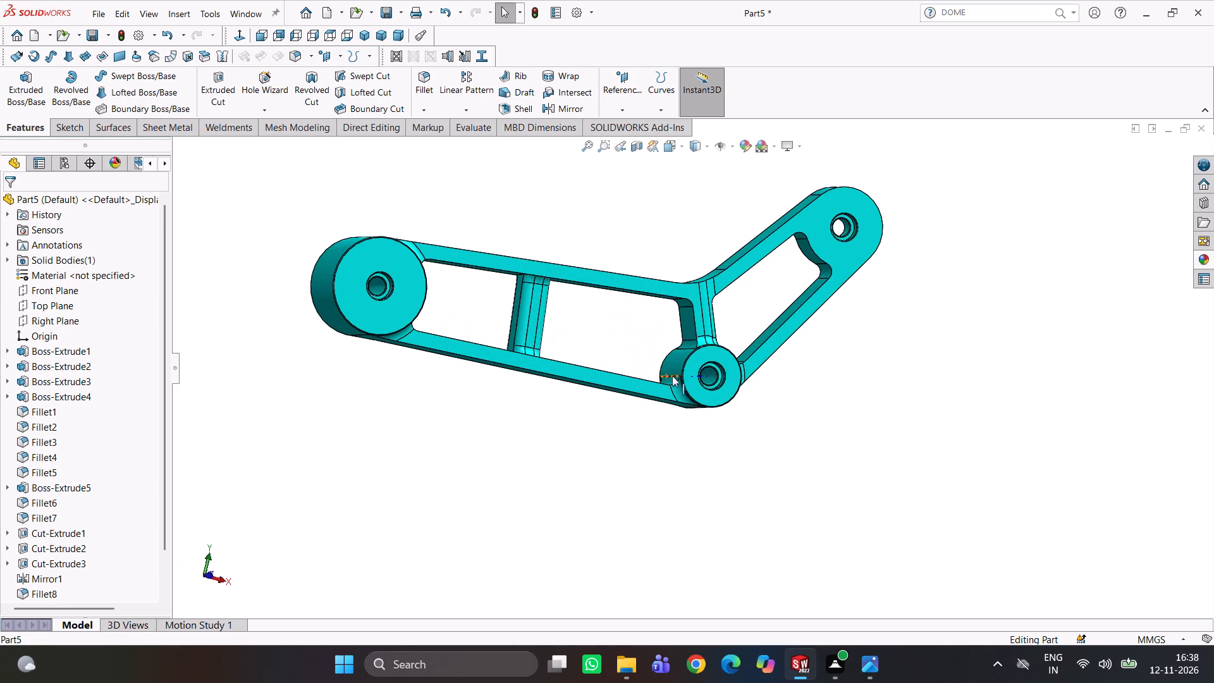
Inspect the middle boss's hole and the axis line running through it up close.
middle_click_drag(694, 393, 680, 412)
scroll(728, 355, "down", 5)
middle_click_drag(711, 384, 701, 392)
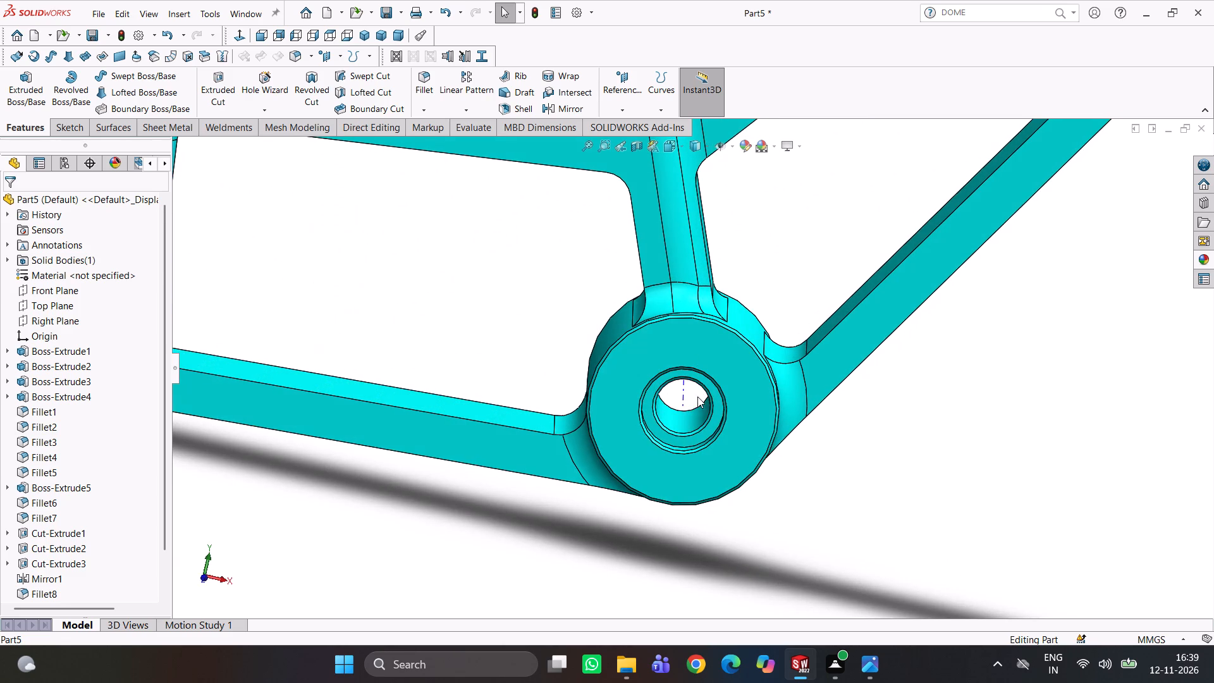
left_click(686, 396)
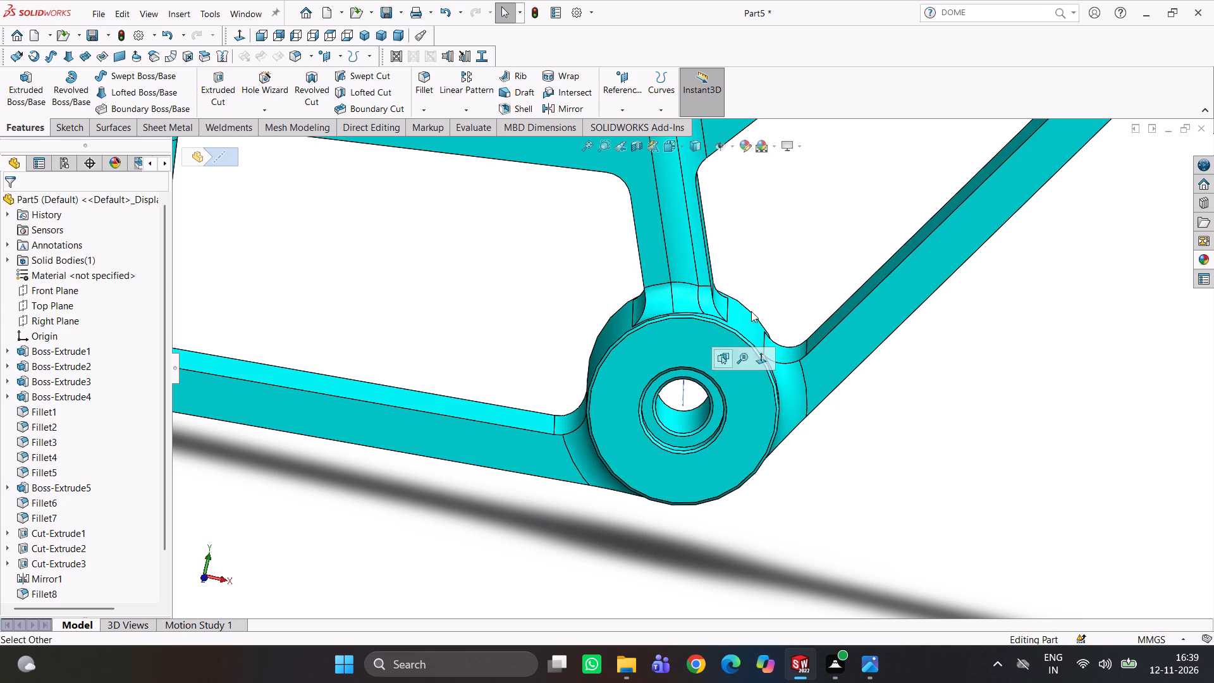
left_click(819, 264)
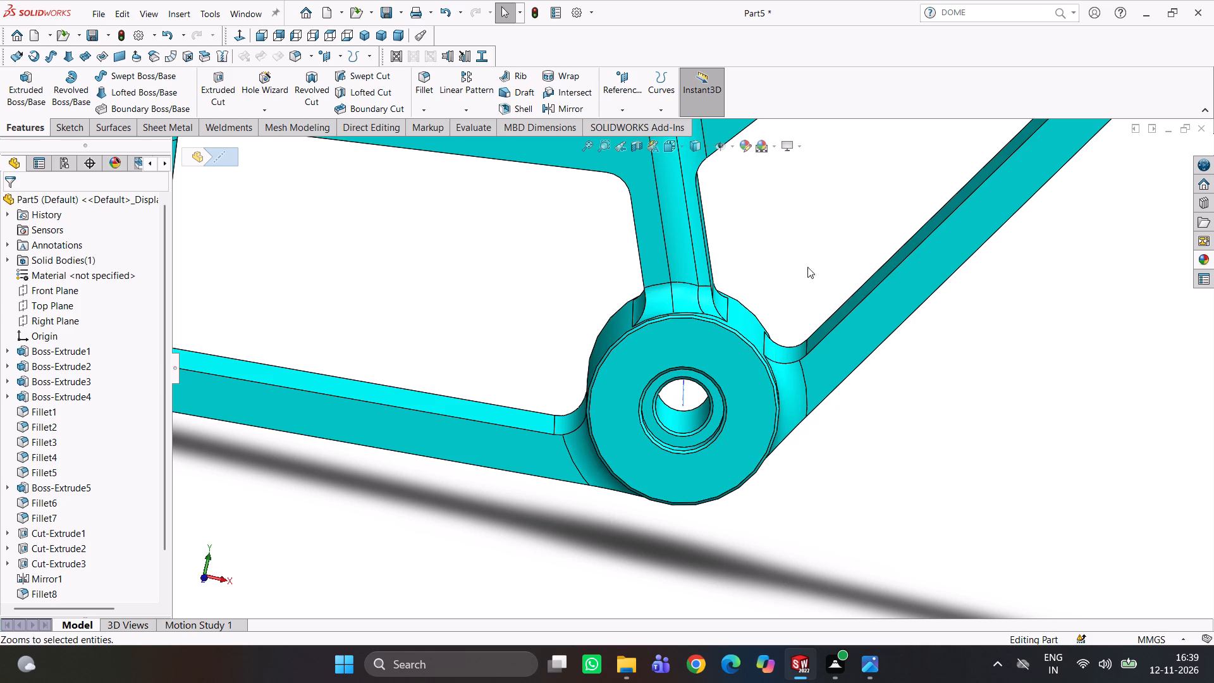
scroll(804, 269, "up", 4)
left_click(764, 281)
scroll(723, 229, "up", 3)
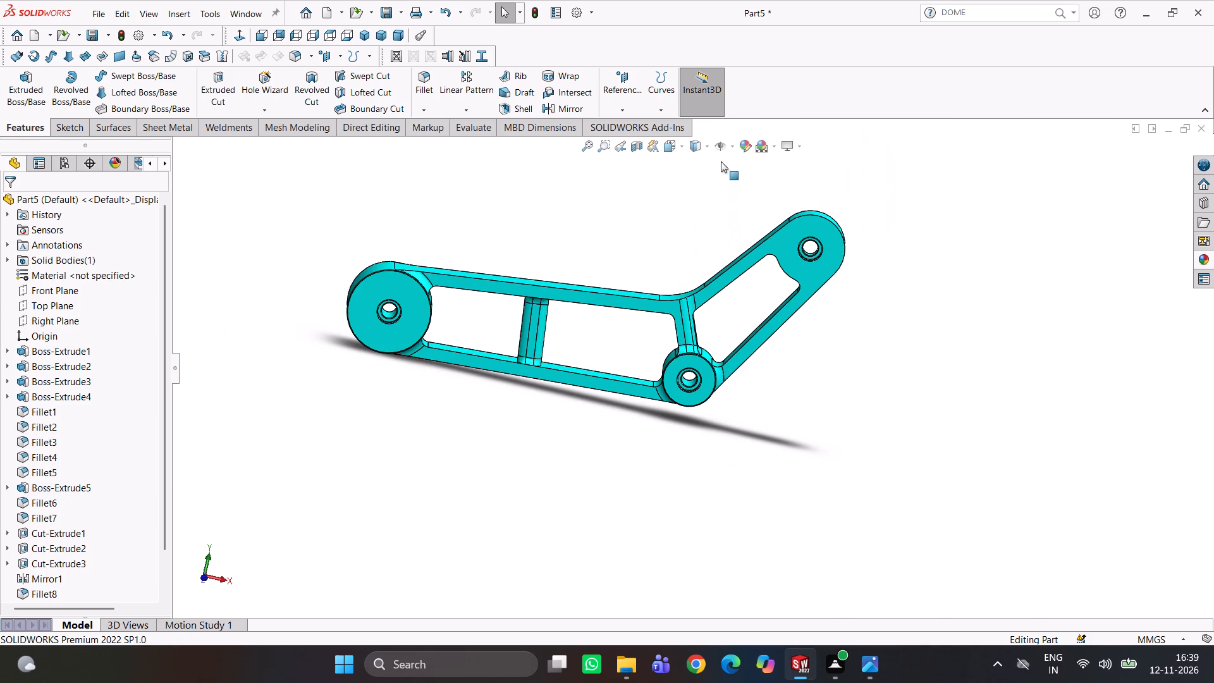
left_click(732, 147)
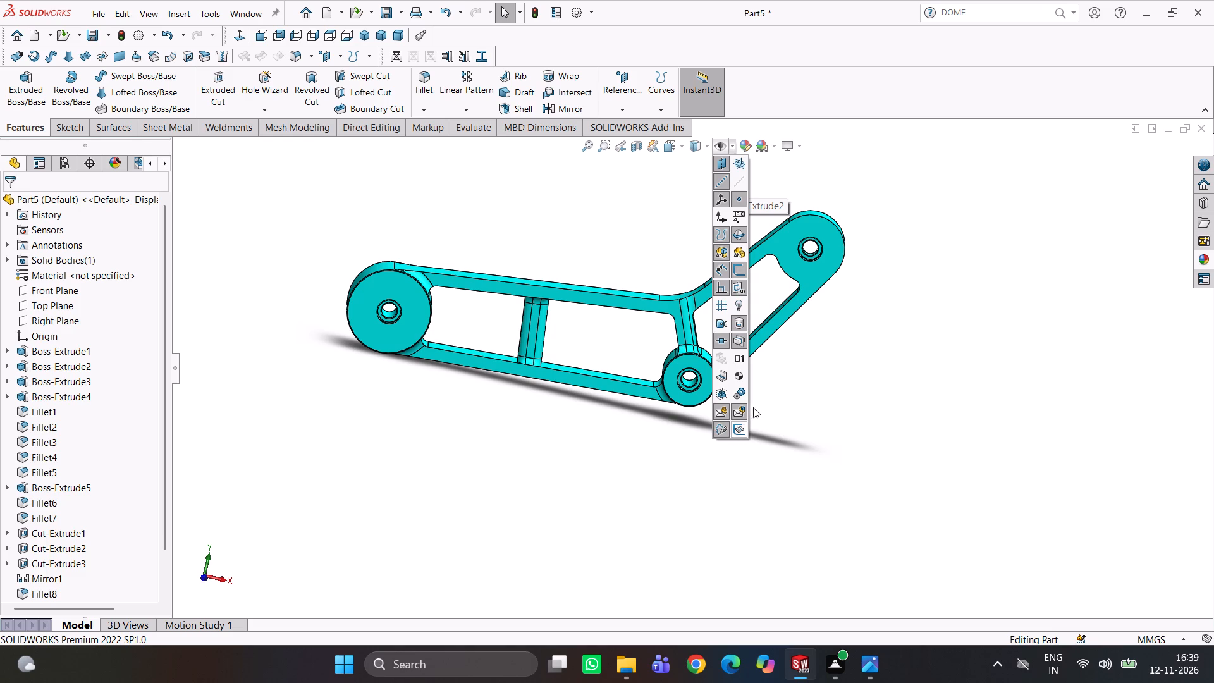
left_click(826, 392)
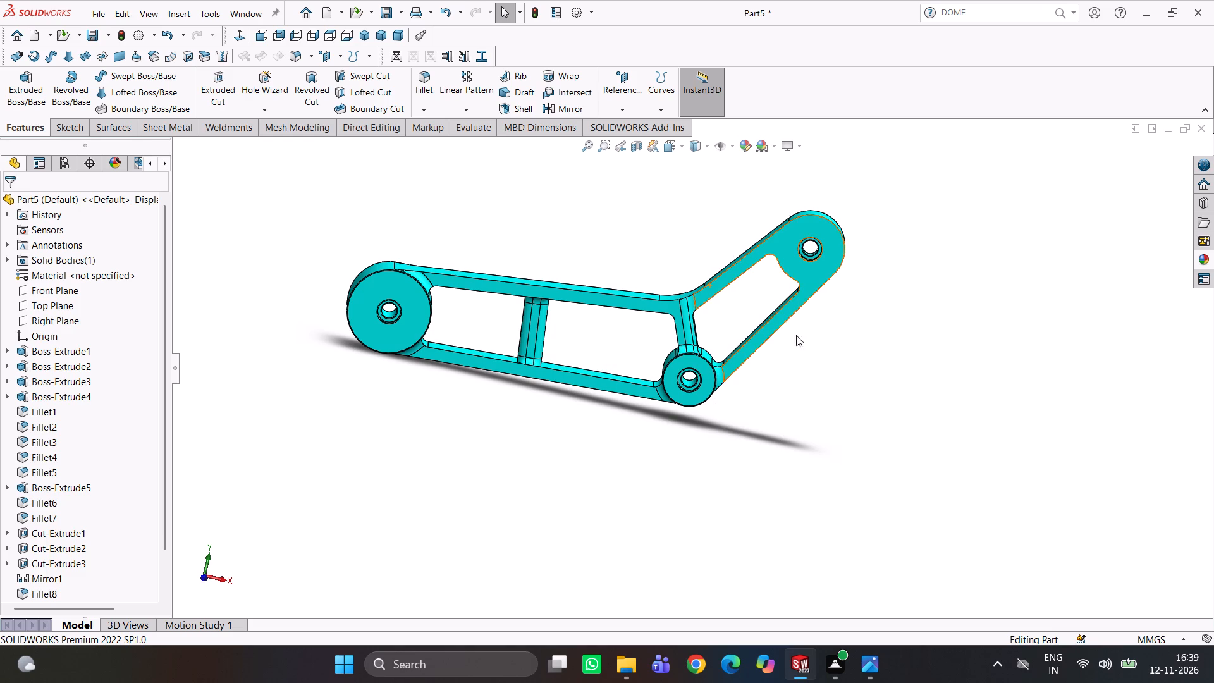
Inspect the short arm's stepped end hole, inner window and junction with the middle boss up close.
middle_click_drag(800, 324, 845, 331)
scroll(770, 302, "down", 5)
middle_click_drag(752, 293, 723, 228)
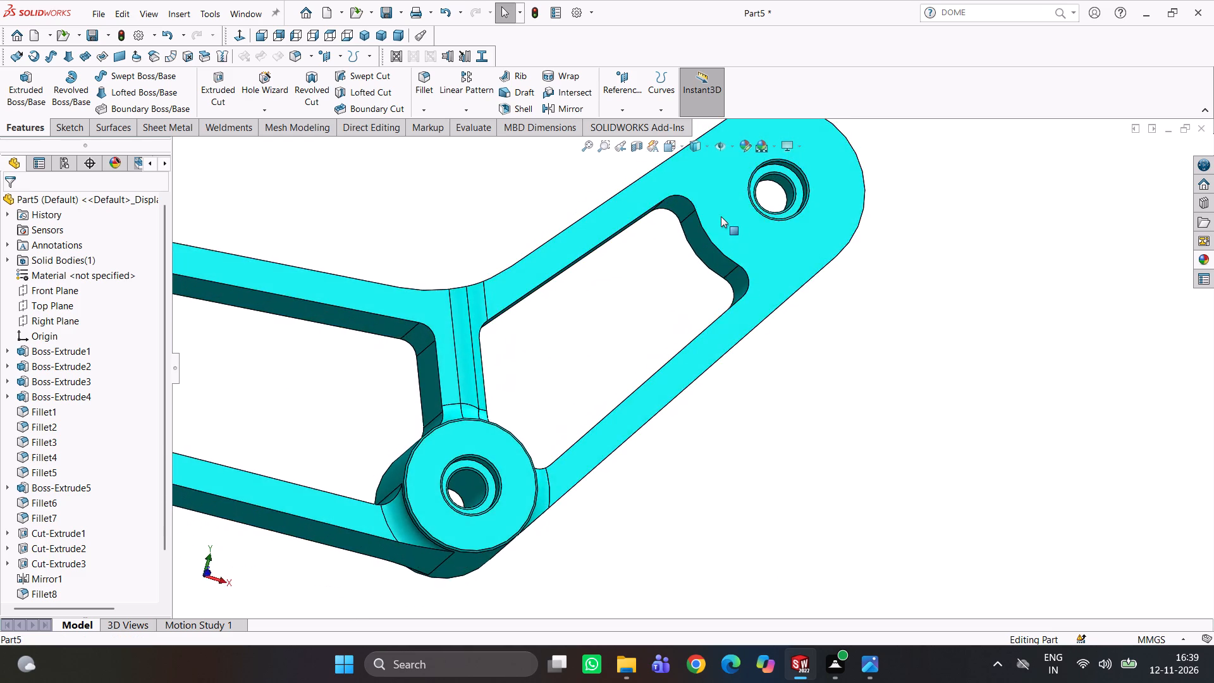
scroll(721, 221, "down", 3)
middle_click_drag(721, 235, 680, 291)
scroll(696, 268, "up", 2)
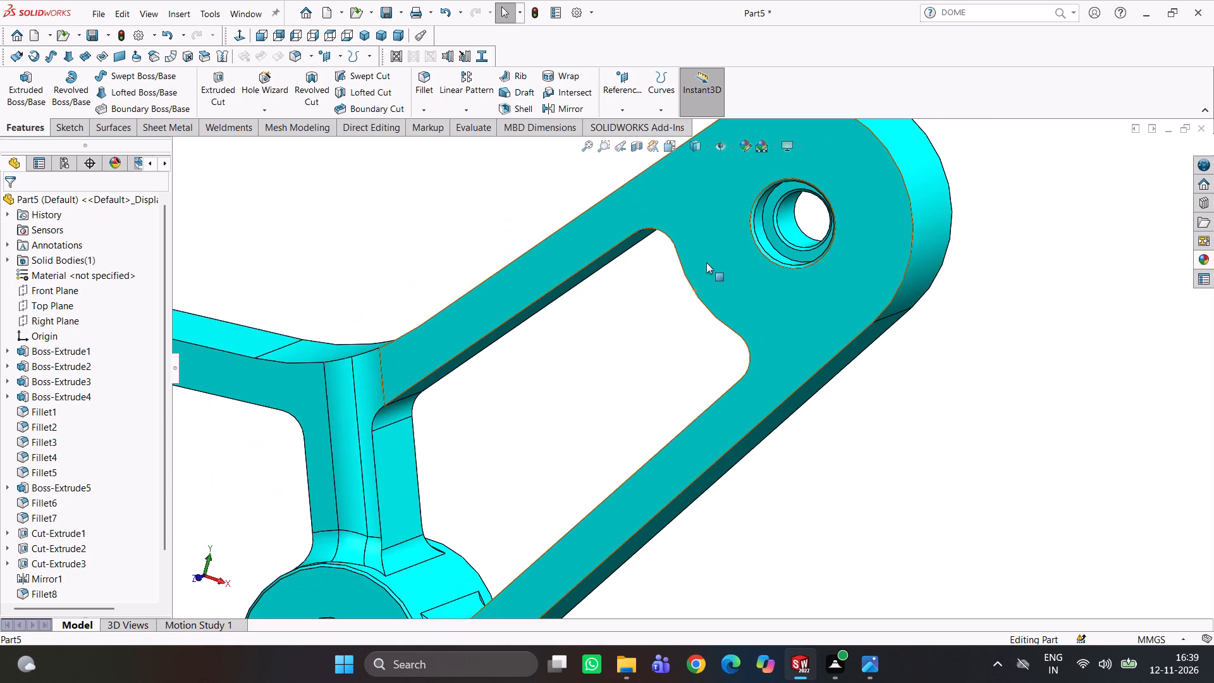
middle_click_drag(751, 262, 743, 302)
scroll(747, 285, "down", 3)
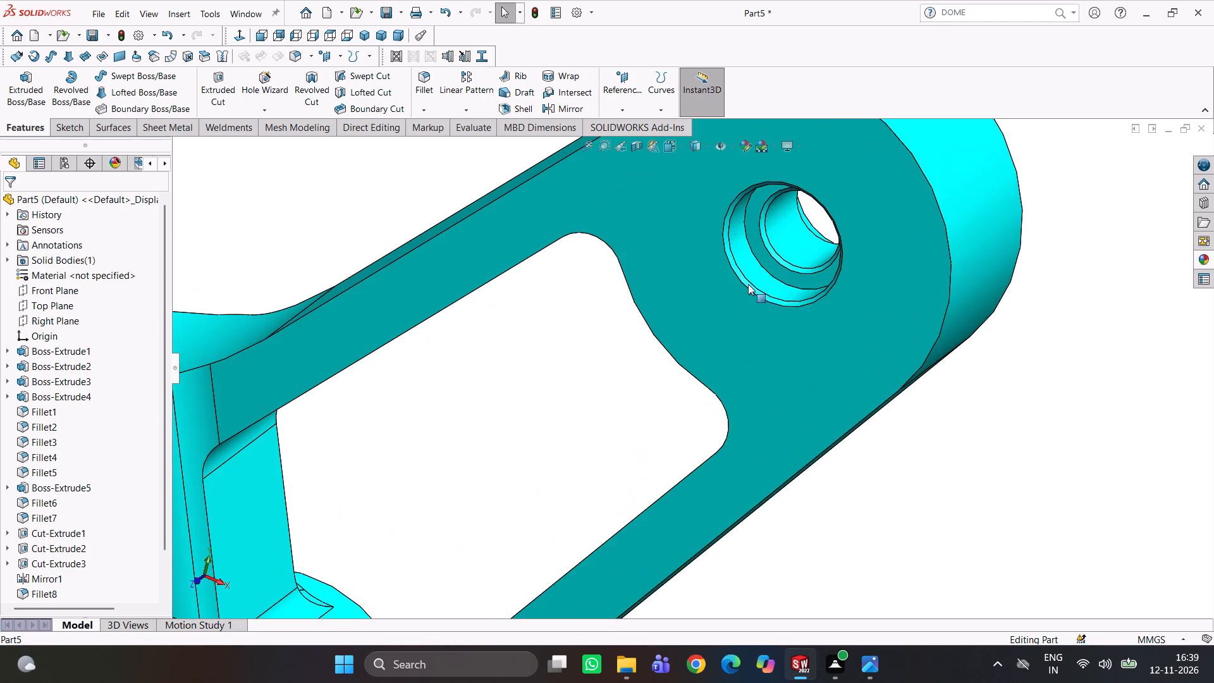
middle_click_drag(752, 283, 740, 324)
scroll(737, 313, "up", 4)
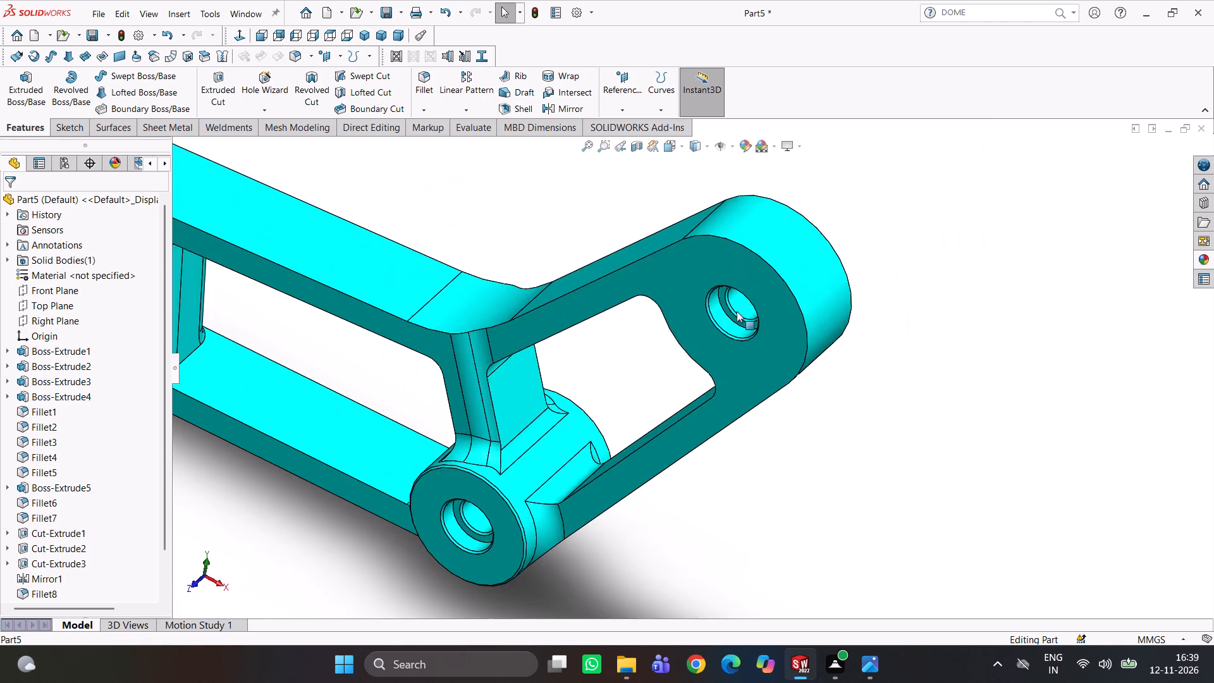
scroll(737, 311, "up", 6)
Review the whole arm from front and oblique angles, including the three bosses, the cross ribs and the fillets around the middle boss.
middle_click_drag(681, 356, 690, 345)
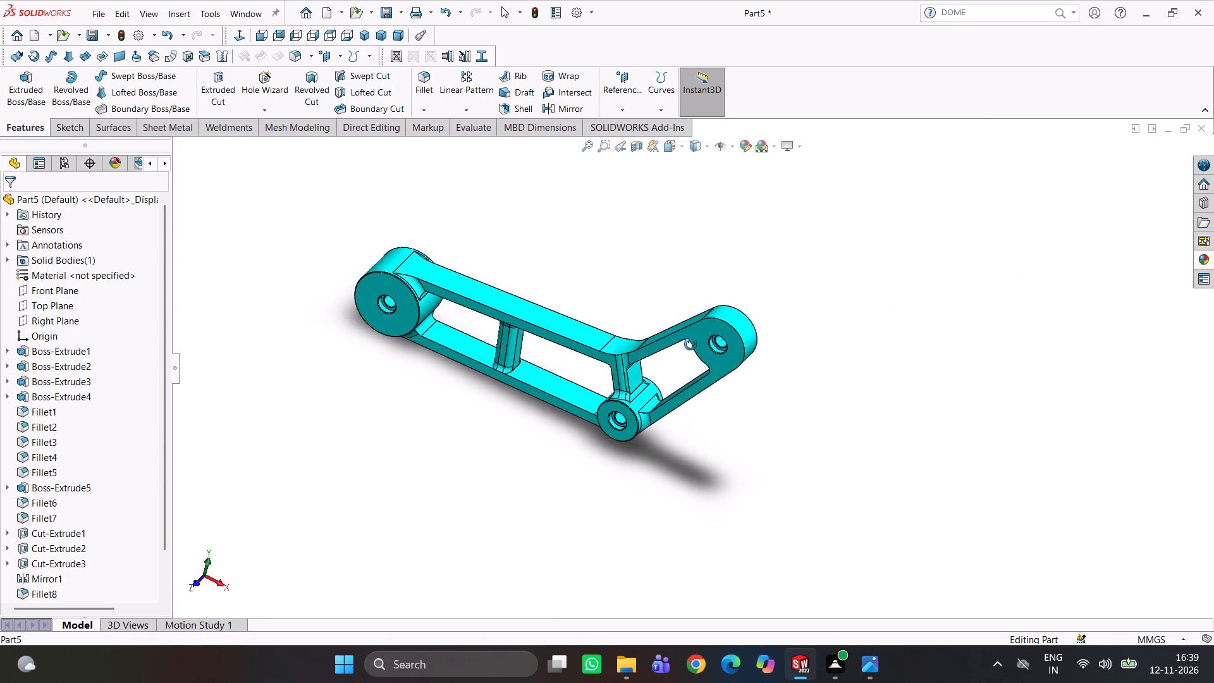
middle_click_drag(690, 345, 708, 313)
scroll(670, 380, "down", 1)
middle_click_drag(687, 366, 699, 350)
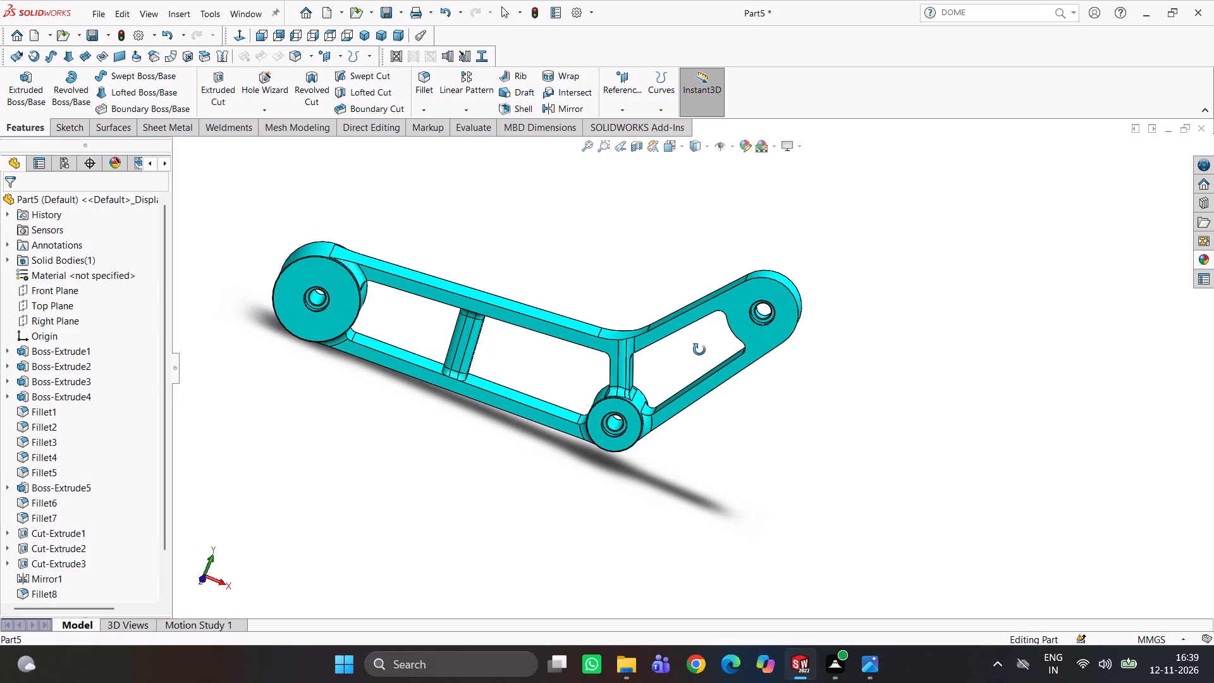
middle_click_drag(699, 350, 699, 347)
scroll(675, 371, "down", 1)
middle_click_drag(689, 369, 715, 356)
scroll(695, 366, "down", 2)
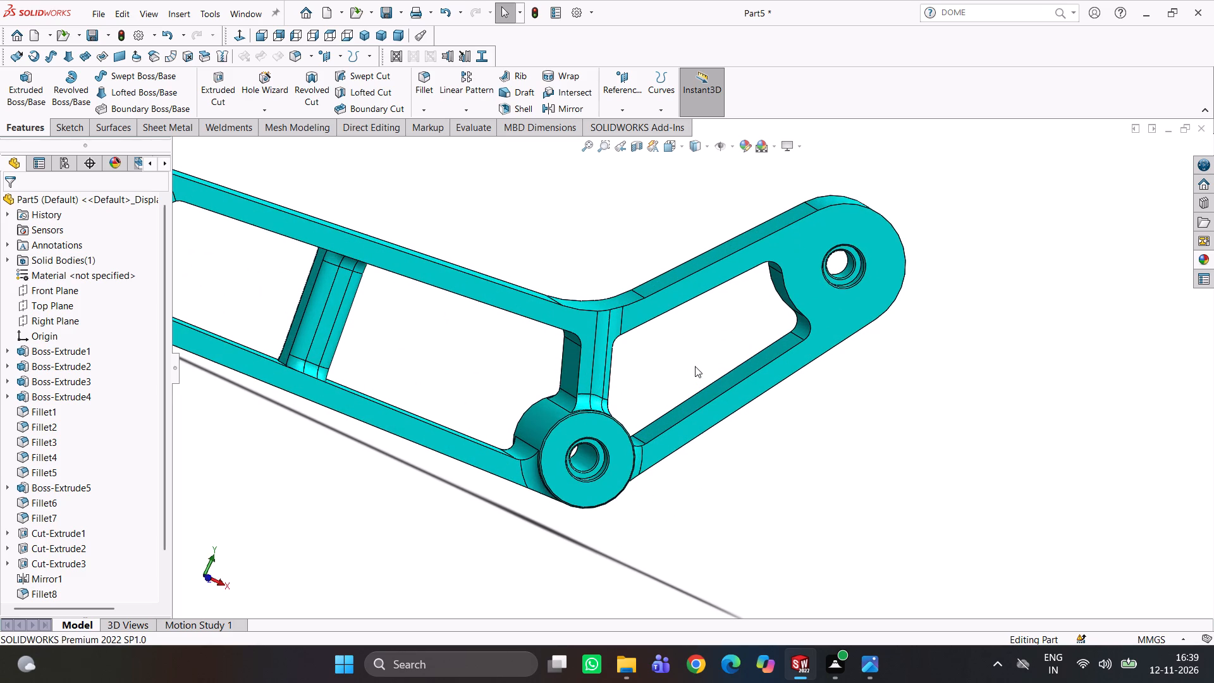
middle_click_drag(735, 354, 794, 352)
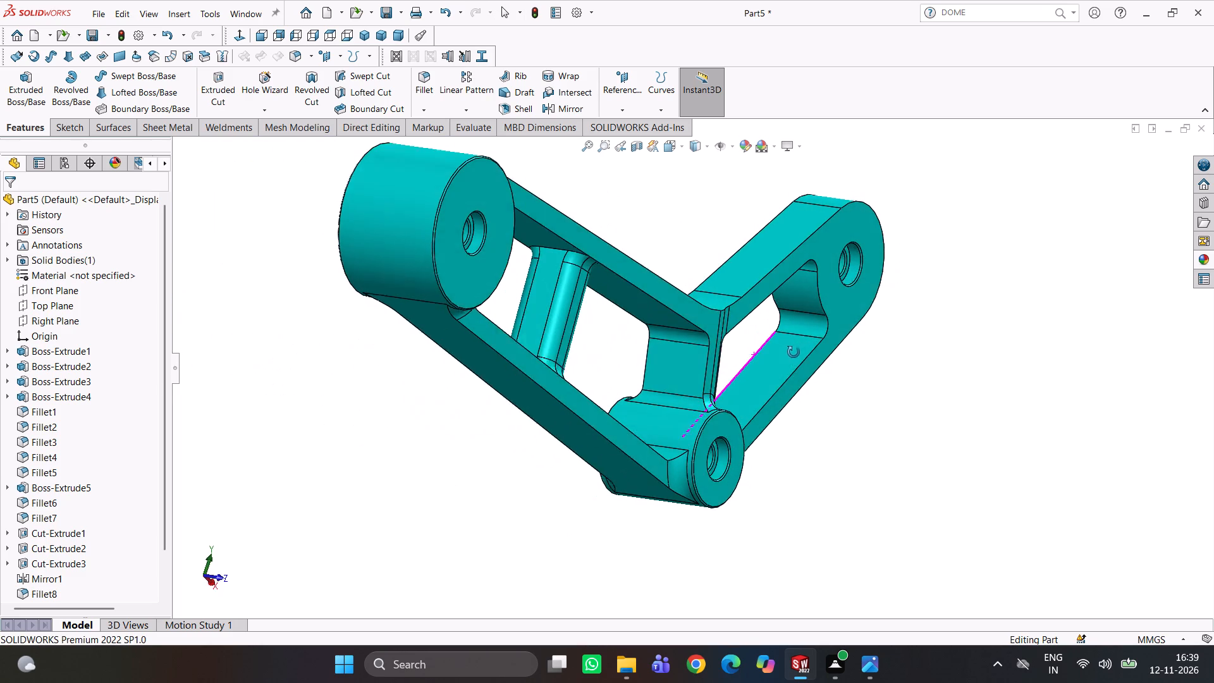
middle_click_drag(794, 352, 787, 355)
scroll(685, 398, "up", 3)
middle_click_drag(681, 401, 659, 402)
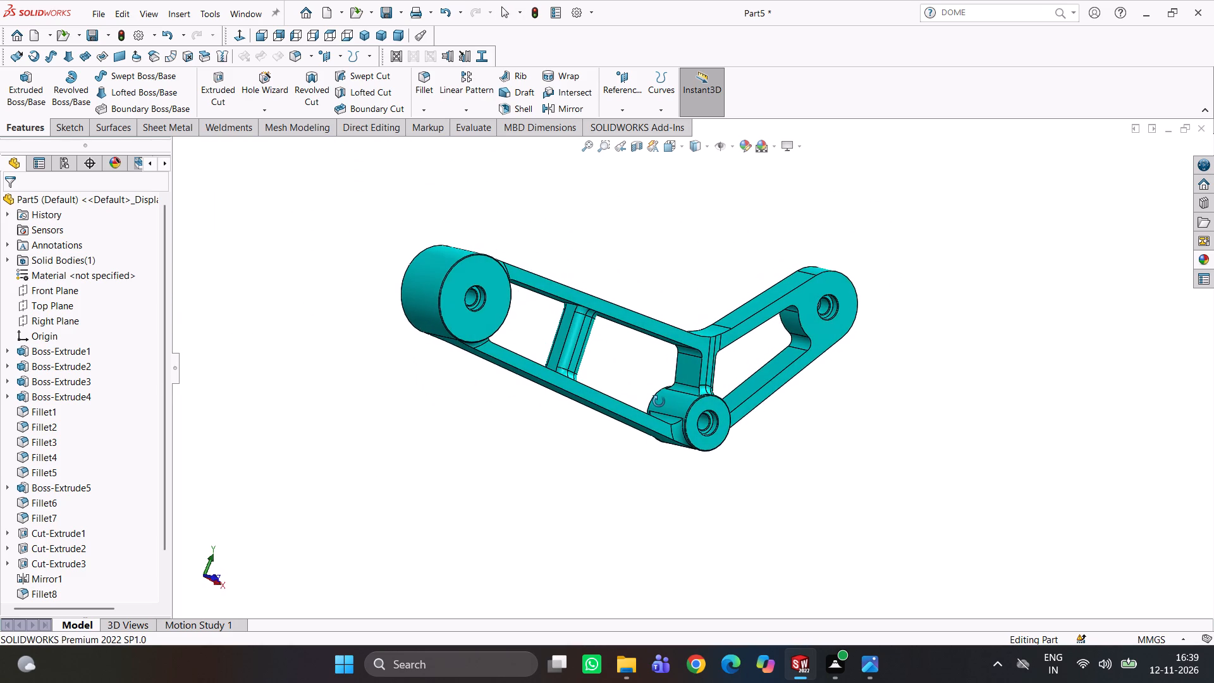
middle_click_drag(659, 402, 642, 403)
scroll(671, 405, "down", 2)
middle_click_drag(720, 421, 701, 424)
scroll(641, 419, "up", 4)
middle_click_drag(641, 419, 626, 422)
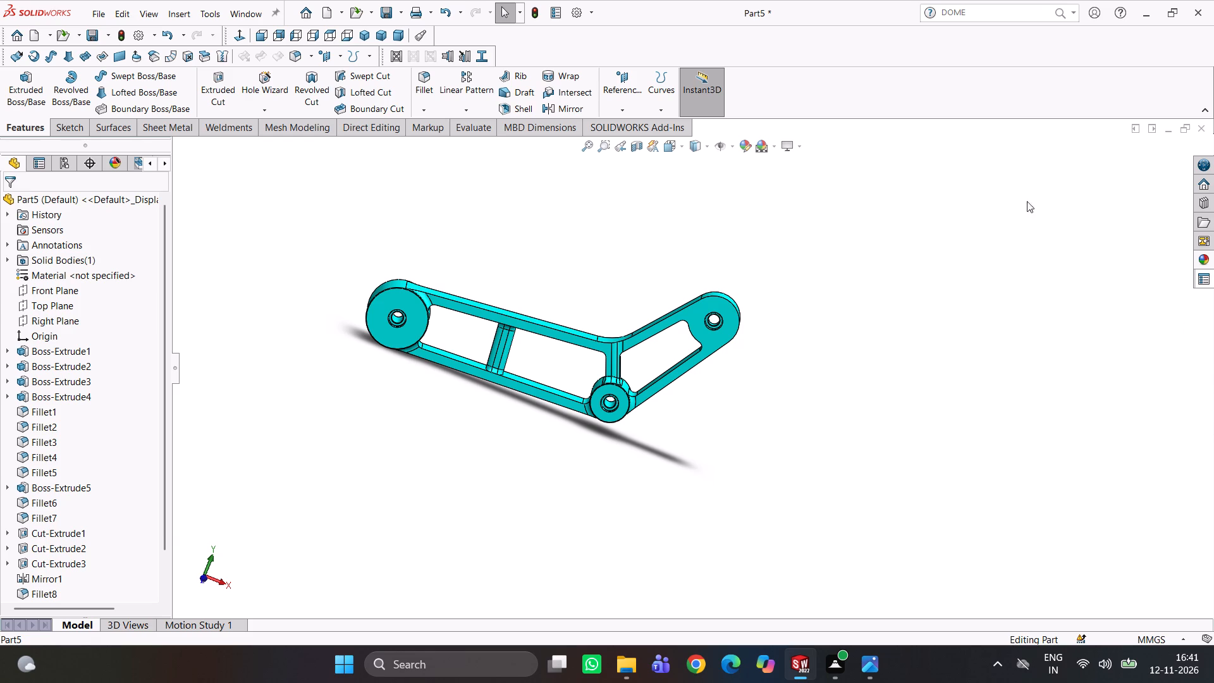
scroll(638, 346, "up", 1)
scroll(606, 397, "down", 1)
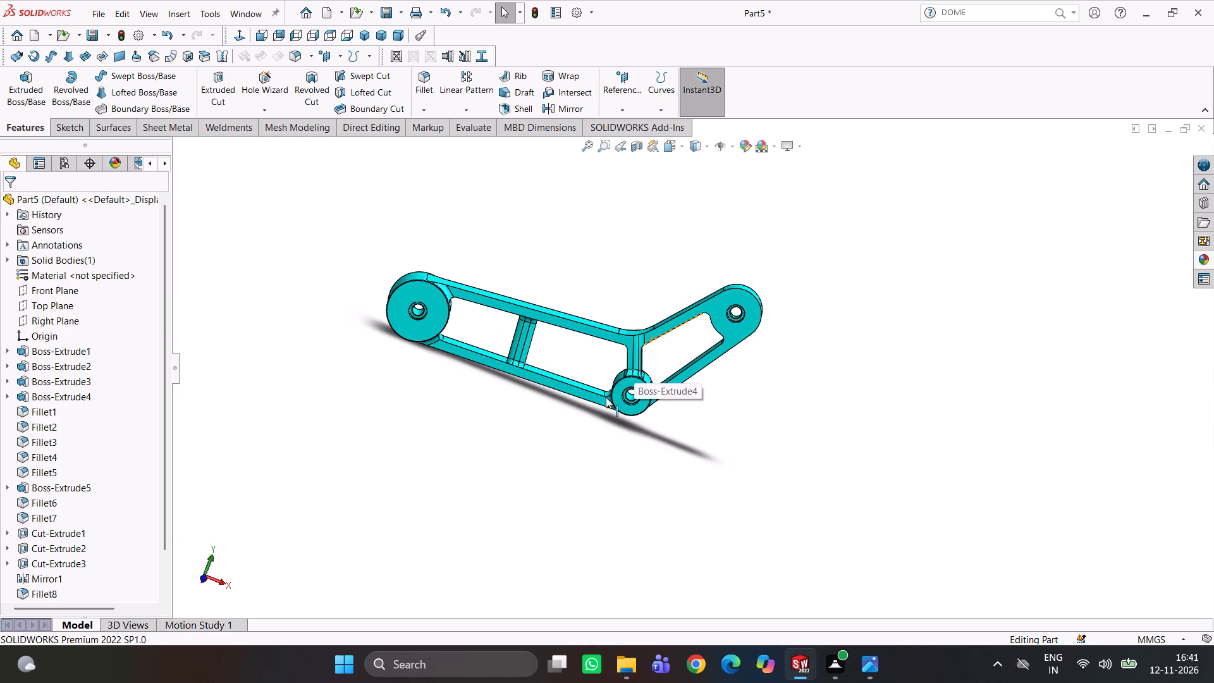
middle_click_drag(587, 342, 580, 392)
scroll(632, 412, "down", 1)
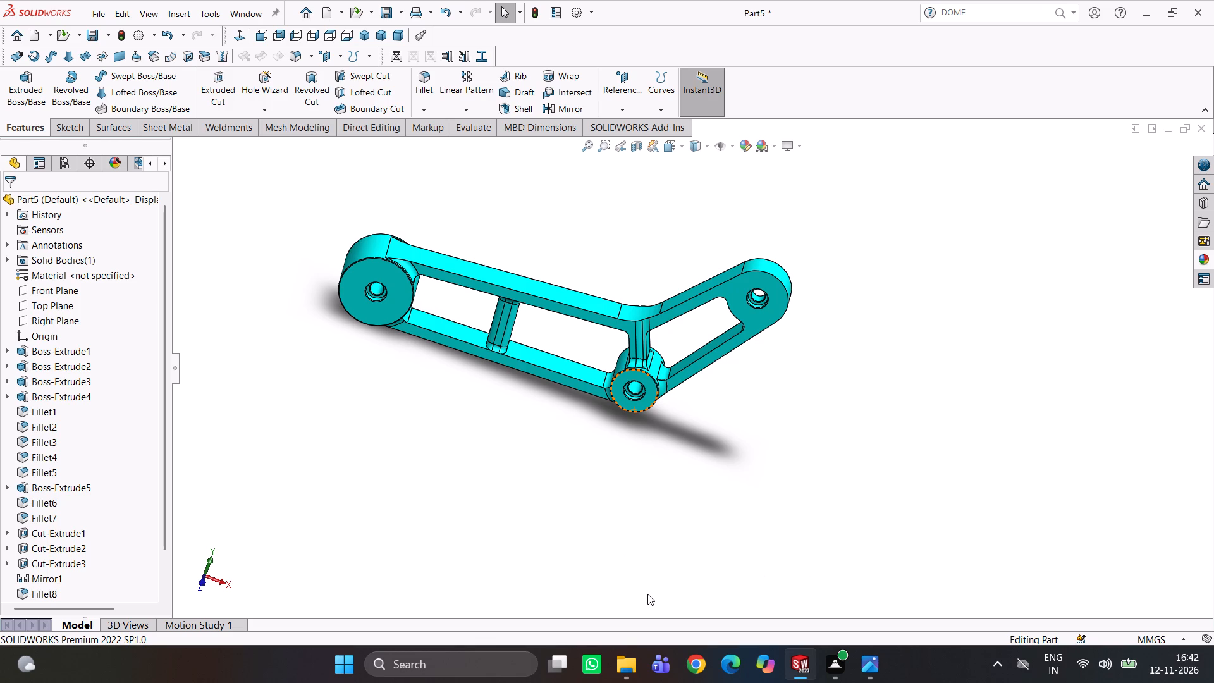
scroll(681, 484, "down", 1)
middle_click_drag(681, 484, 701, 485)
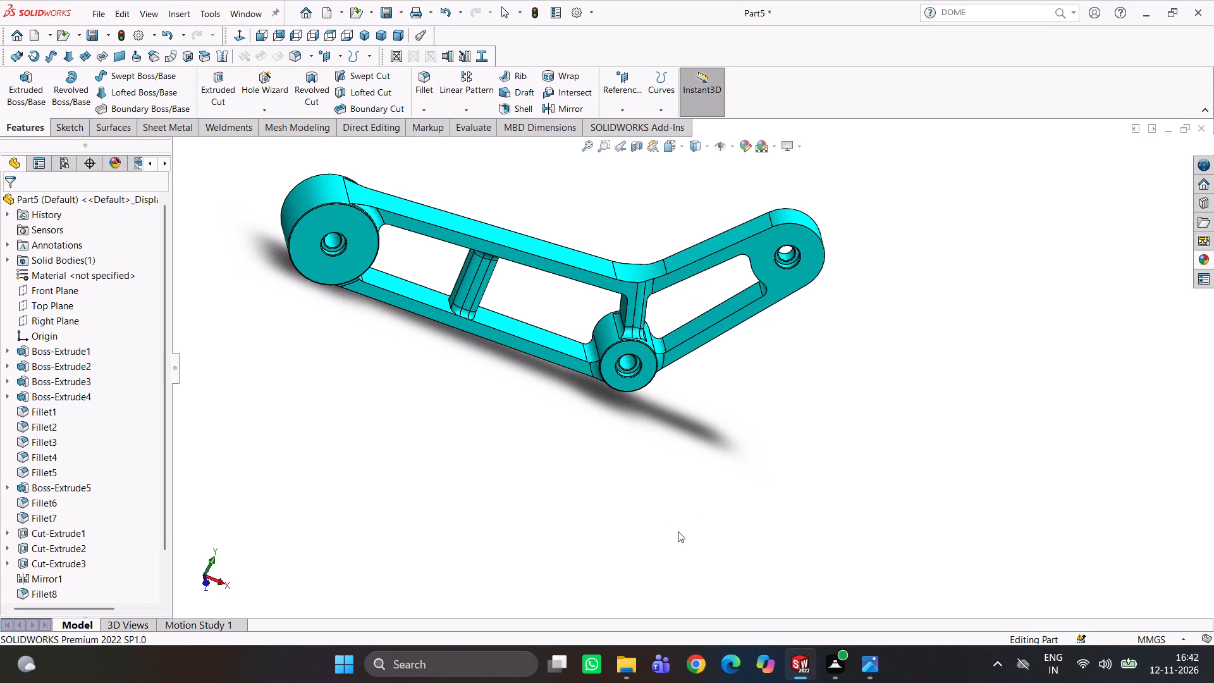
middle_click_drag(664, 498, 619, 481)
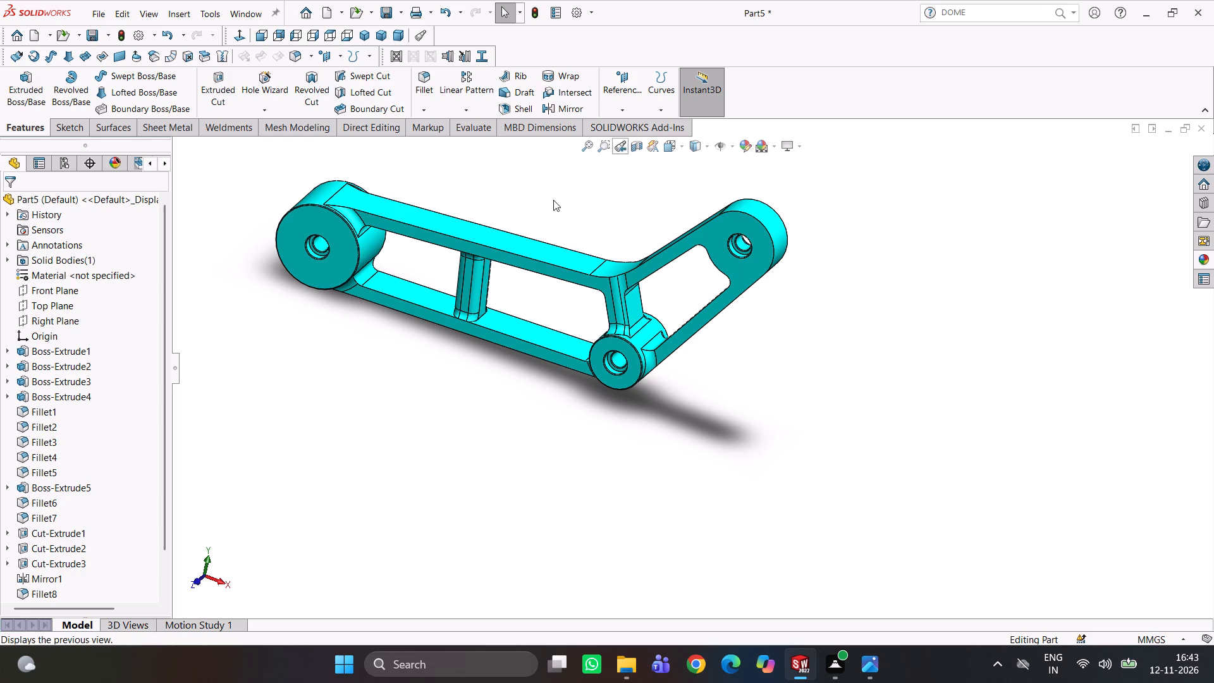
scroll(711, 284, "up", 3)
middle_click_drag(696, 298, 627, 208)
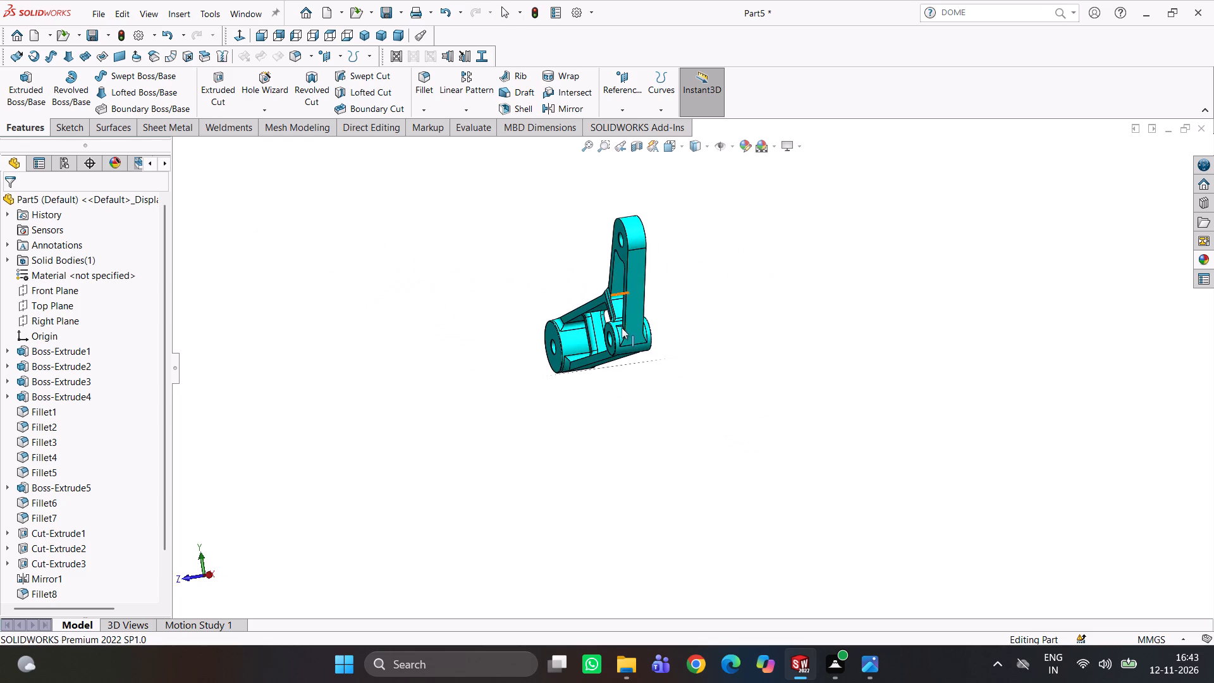
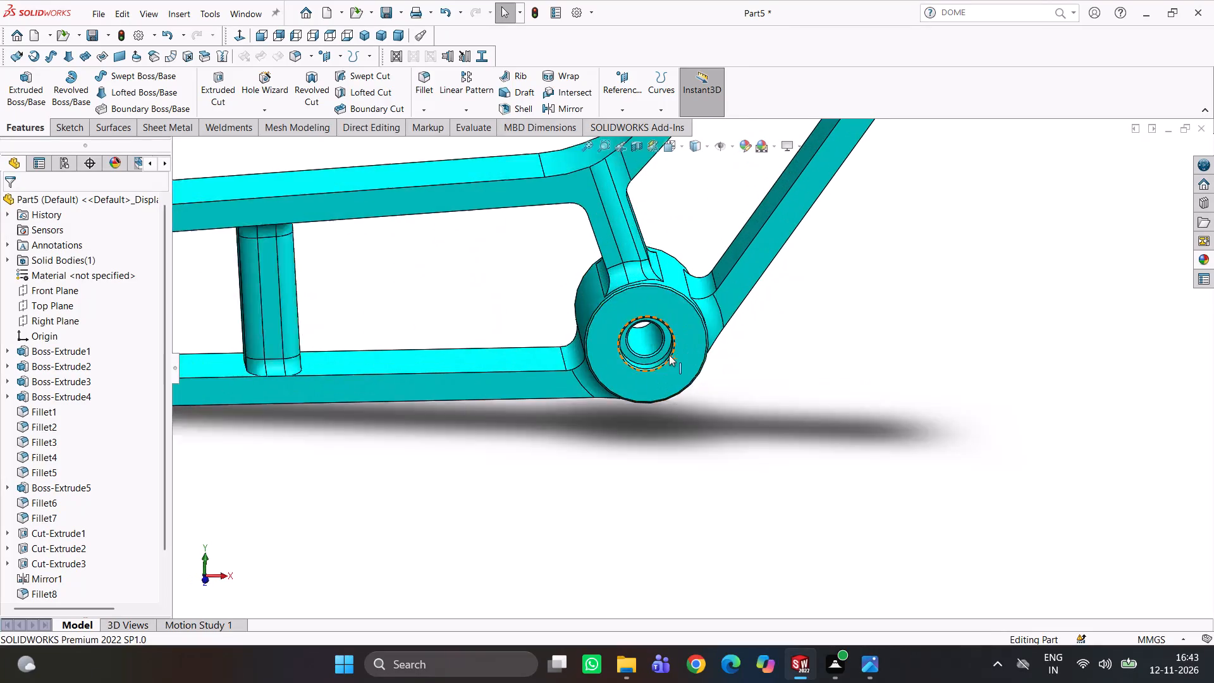
Examine the stepped hole in the middle boss and the fillets where the arms join that boss.
middle_click_drag(644, 343, 630, 231)
scroll(613, 277, "down", 7)
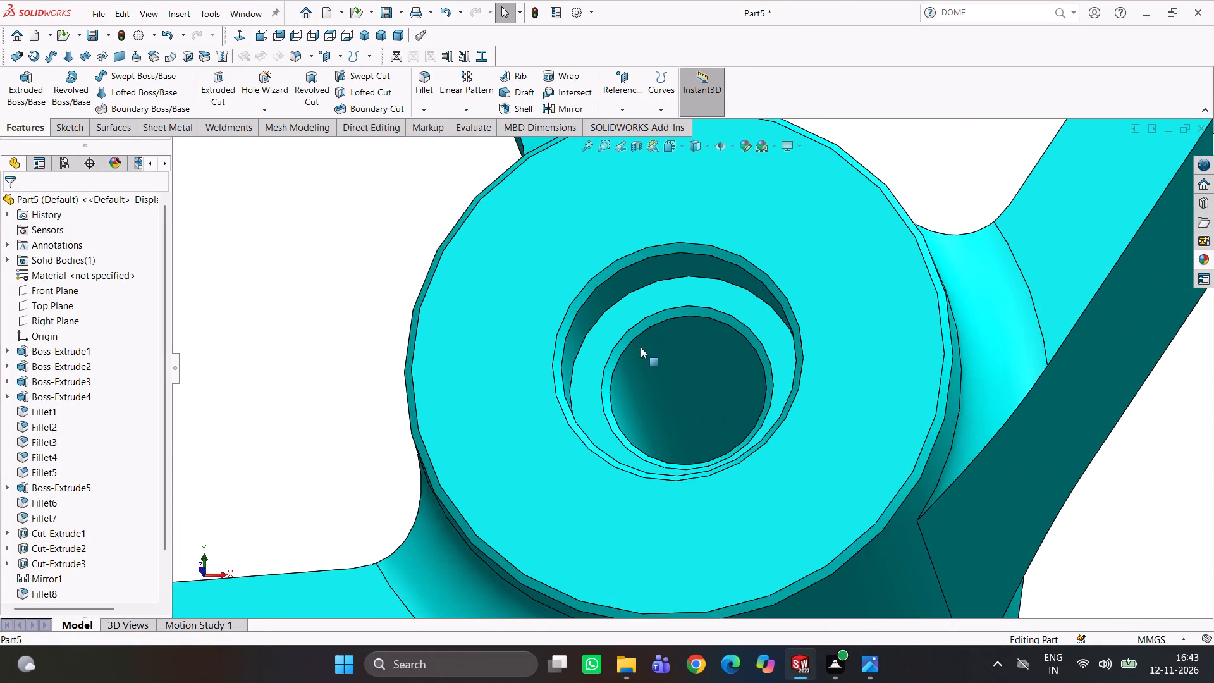
scroll(641, 347, "down", 3)
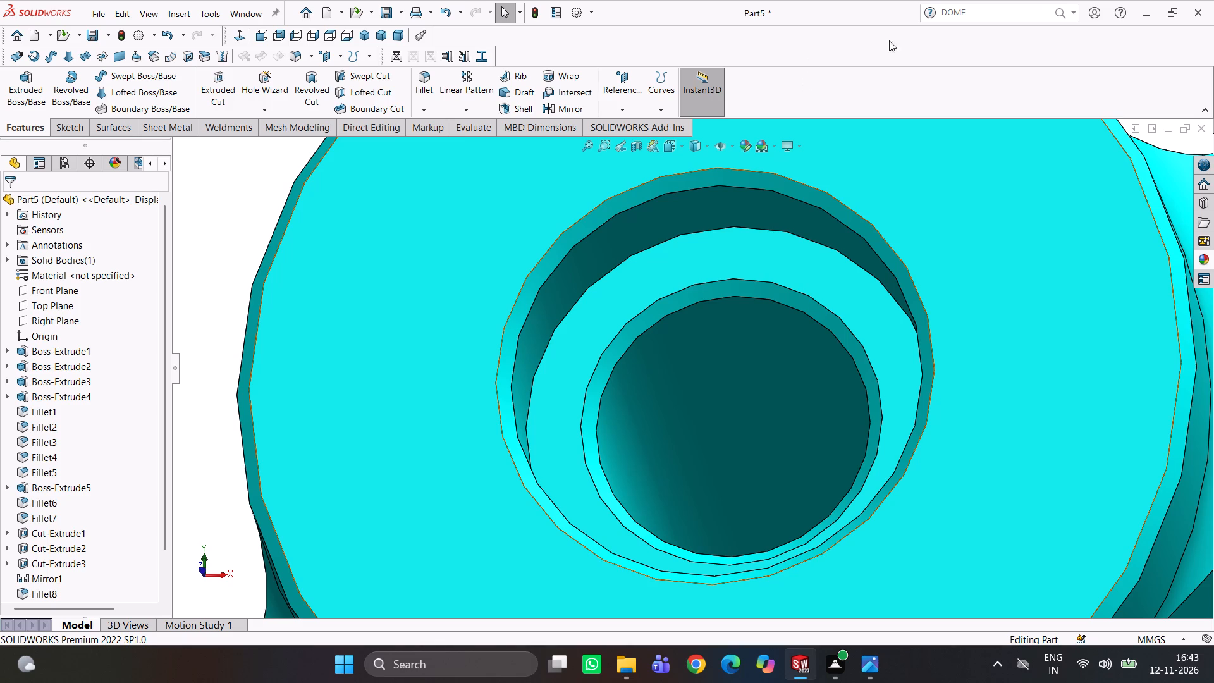
scroll(878, 124, "up", 7)
middle_click_drag(868, 190, 905, 130)
scroll(905, 136, "up", 1)
scroll(834, 231, "up", 2)
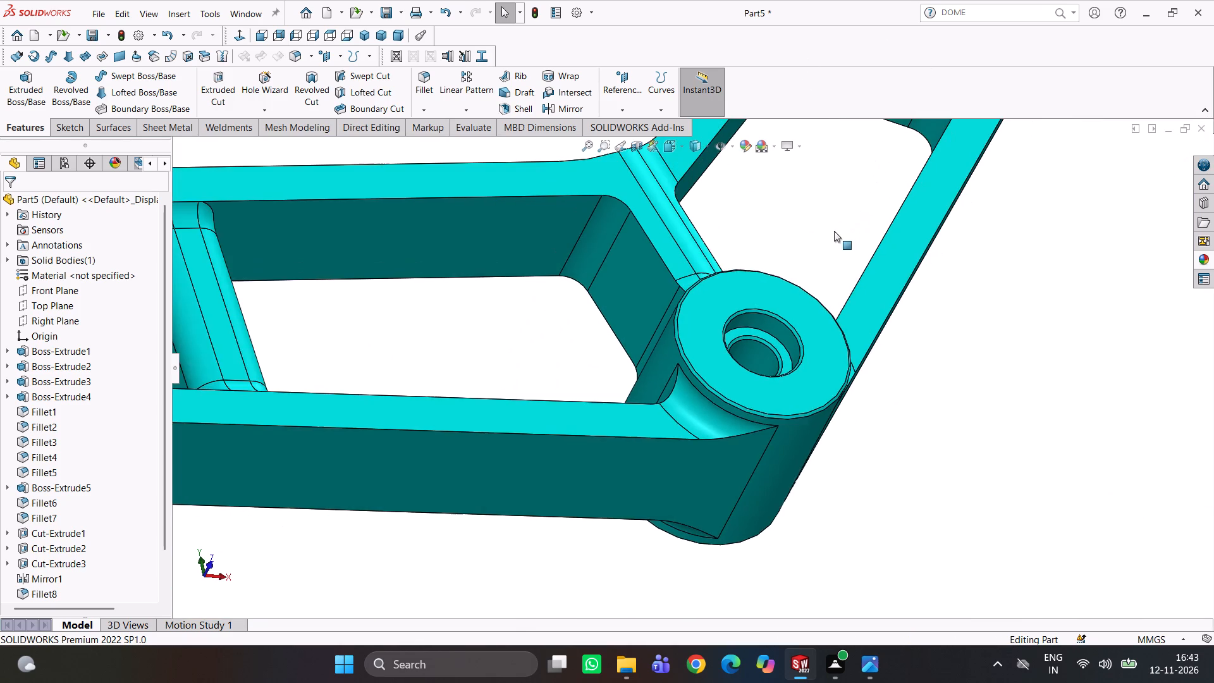
middle_click_drag(751, 277, 804, 218)
scroll(696, 302, "down", 4)
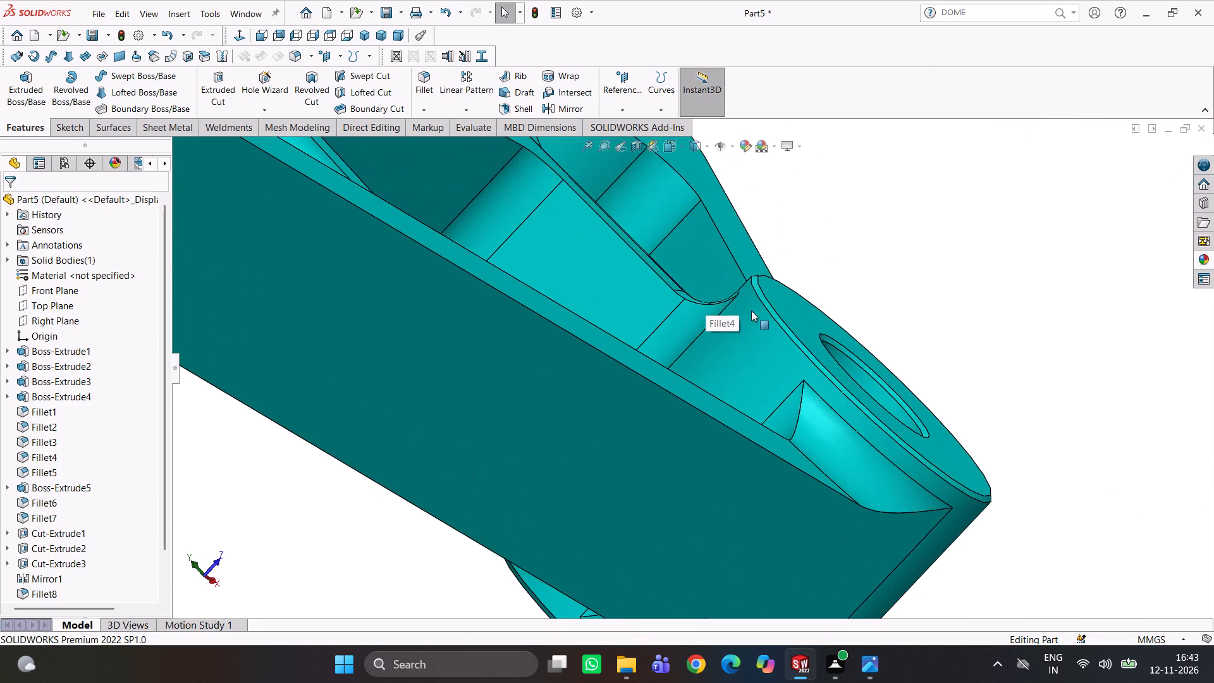
middle_click(753, 310)
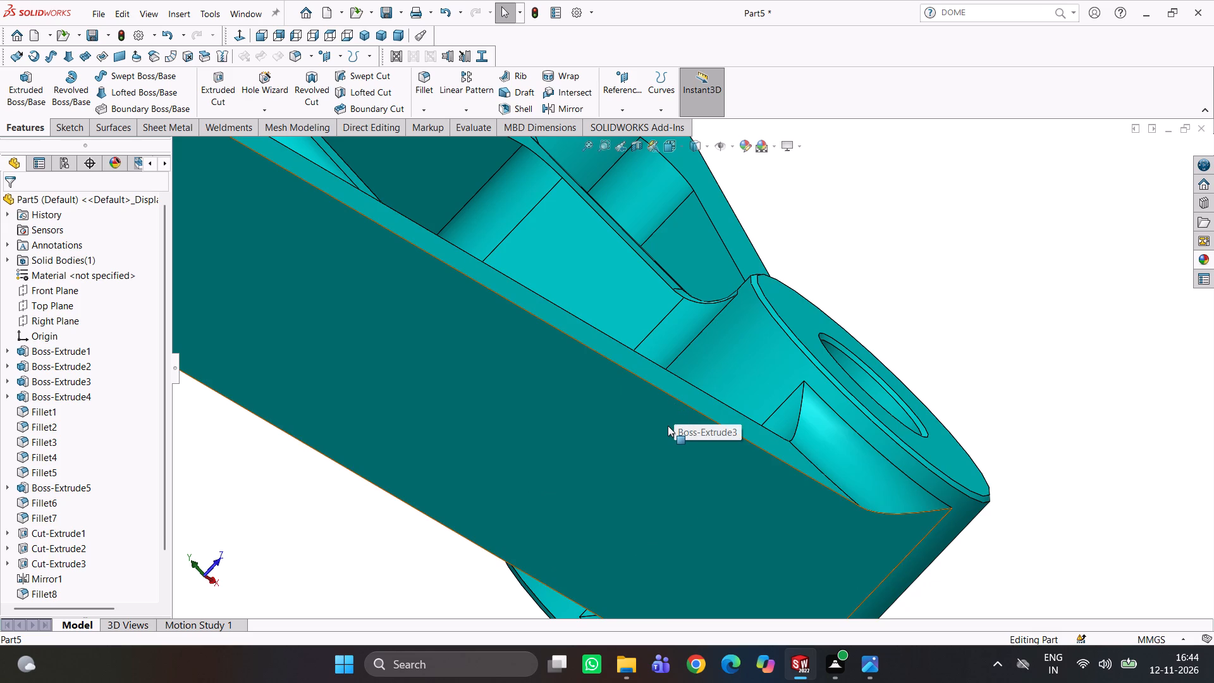
Inspect the underside of the long arm and the whole linkage body from its opposite side, including all three bosses.
scroll(573, 391, "up", 3)
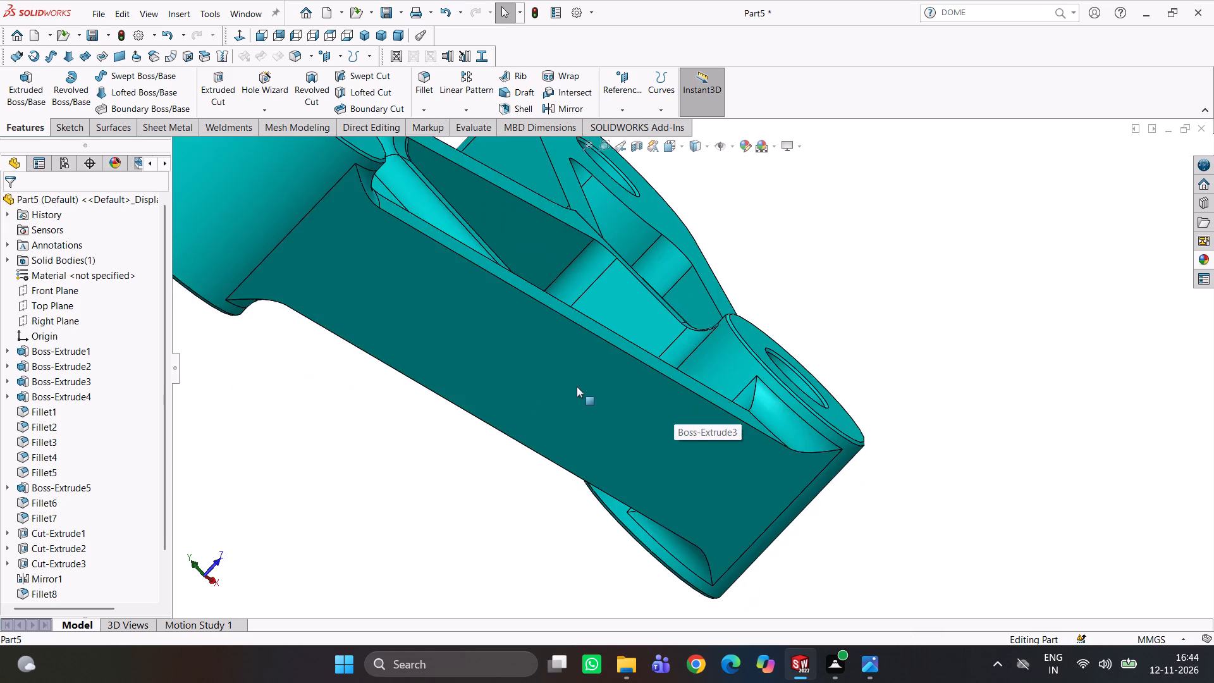
middle_click_drag(591, 381, 720, 381)
scroll(668, 395, "up", 3)
middle_click_drag(667, 355, 689, 233)
scroll(667, 355, "down", 1)
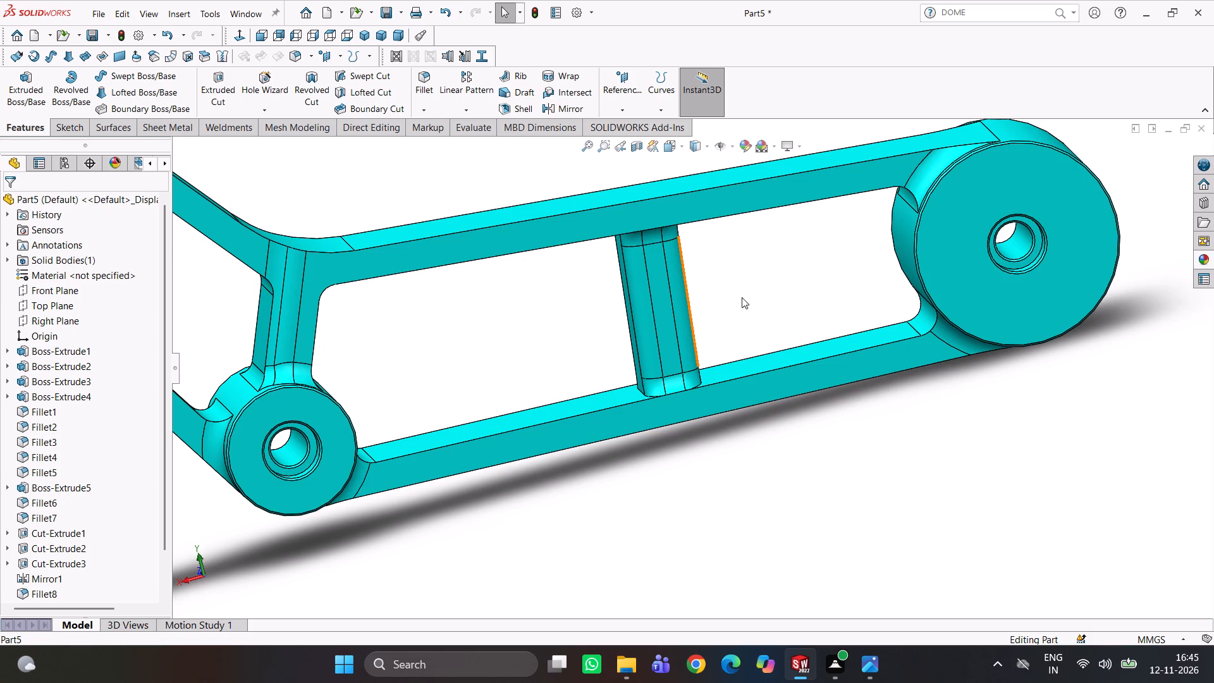
scroll(752, 262, "up", 3)
middle_click_drag(743, 328, 730, 229)
scroll(509, 376, "down", 3)
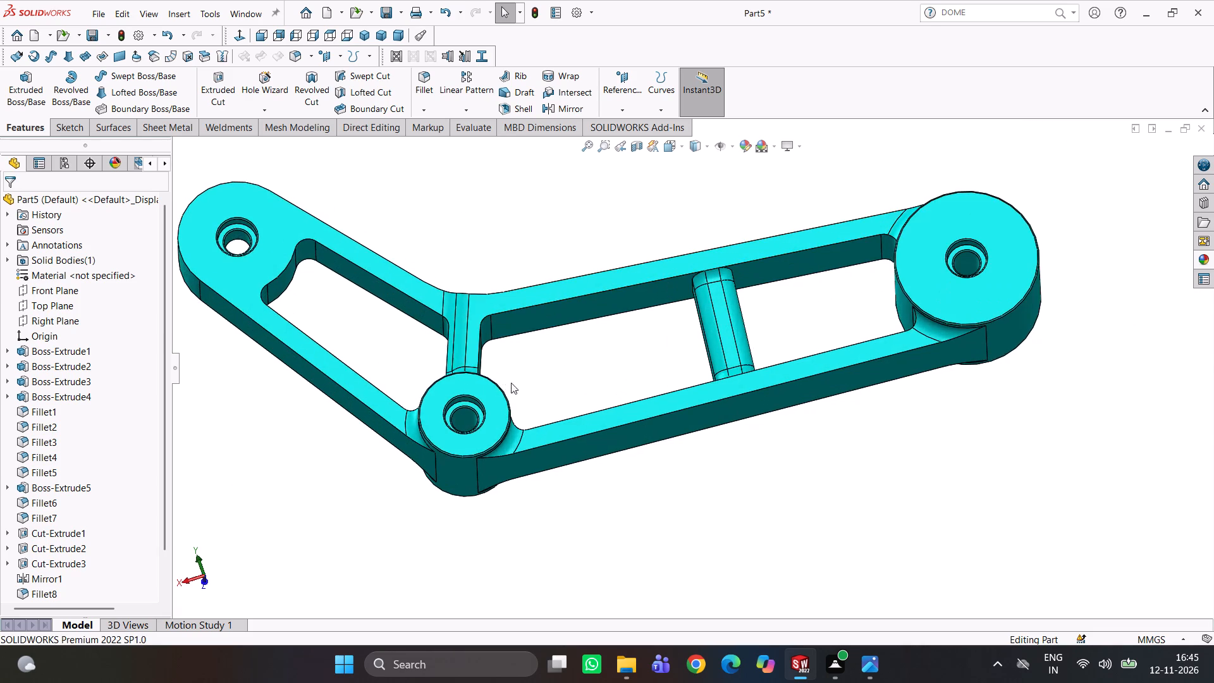
Inspect the blends where the short rib and both lower arms meet the middle boss, from both sides of the part.
middle_click_drag(577, 397, 638, 436)
scroll(566, 429, "down", 3)
middle_click_drag(684, 396, 659, 478)
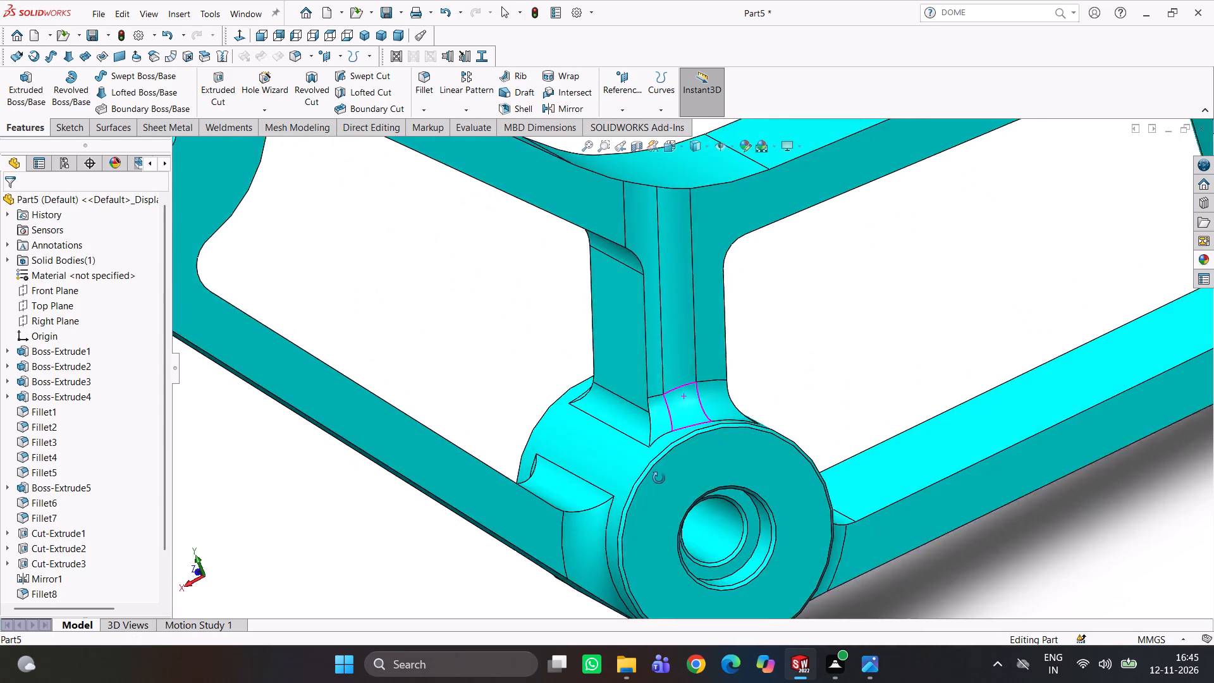
middle_click_drag(659, 478, 671, 479)
scroll(676, 397, "down", 3)
middle_click_drag(762, 395, 700, 366)
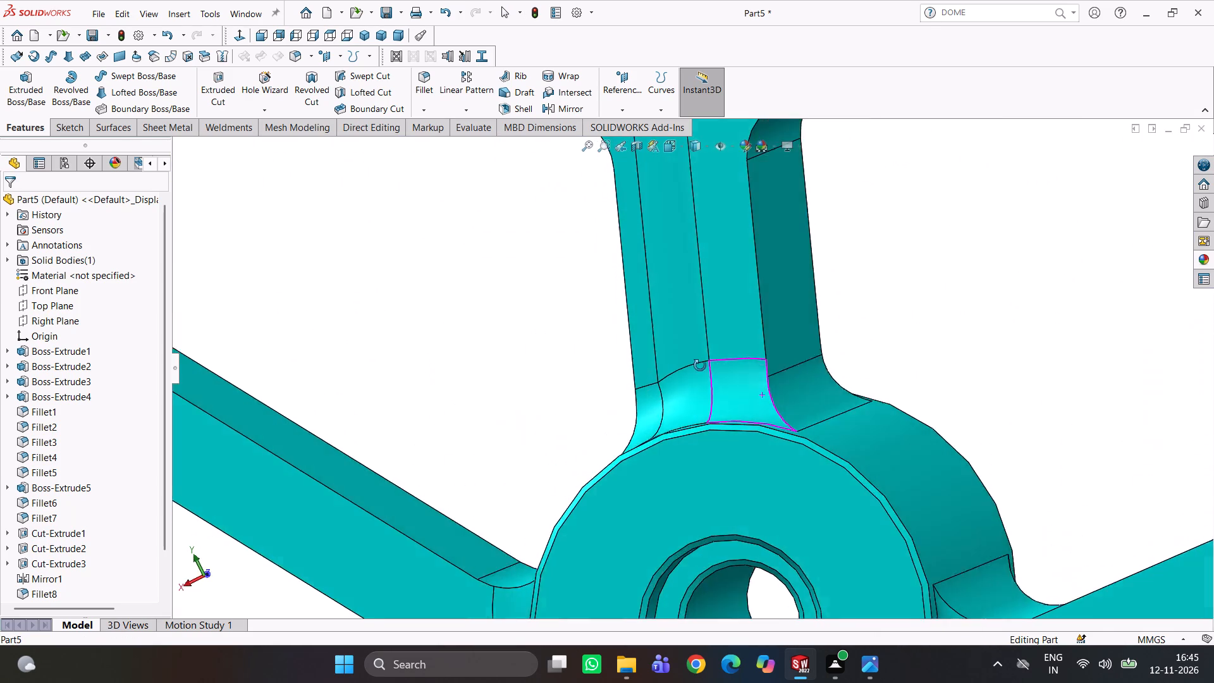
middle_click_drag(700, 366, 693, 407)
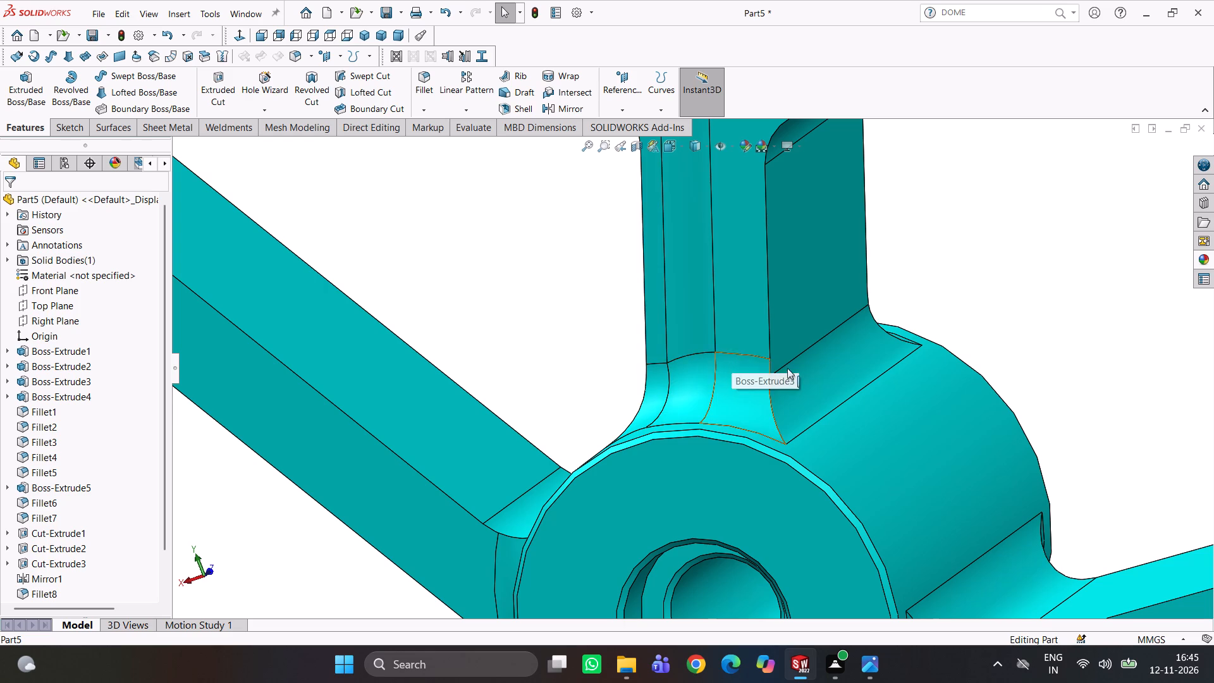
scroll(819, 370, "up", 3)
middle_click_drag(857, 365, 690, 391)
scroll(866, 337, "down", 3)
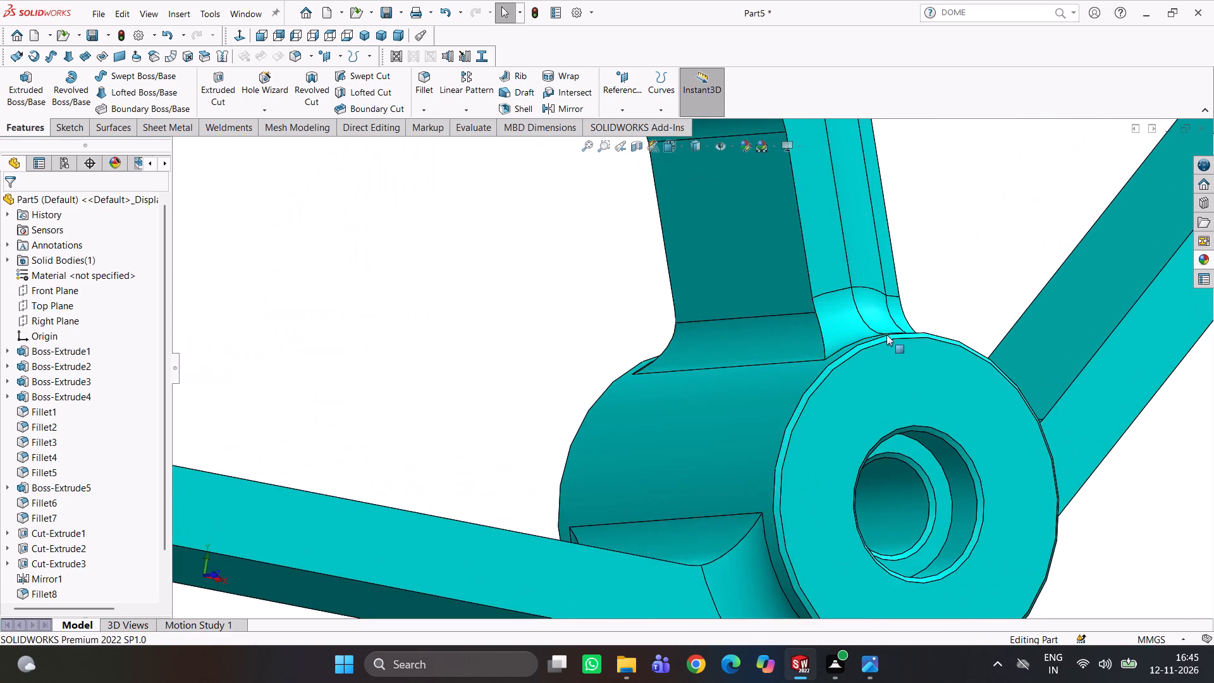
middle_click_drag(886, 335, 859, 337)
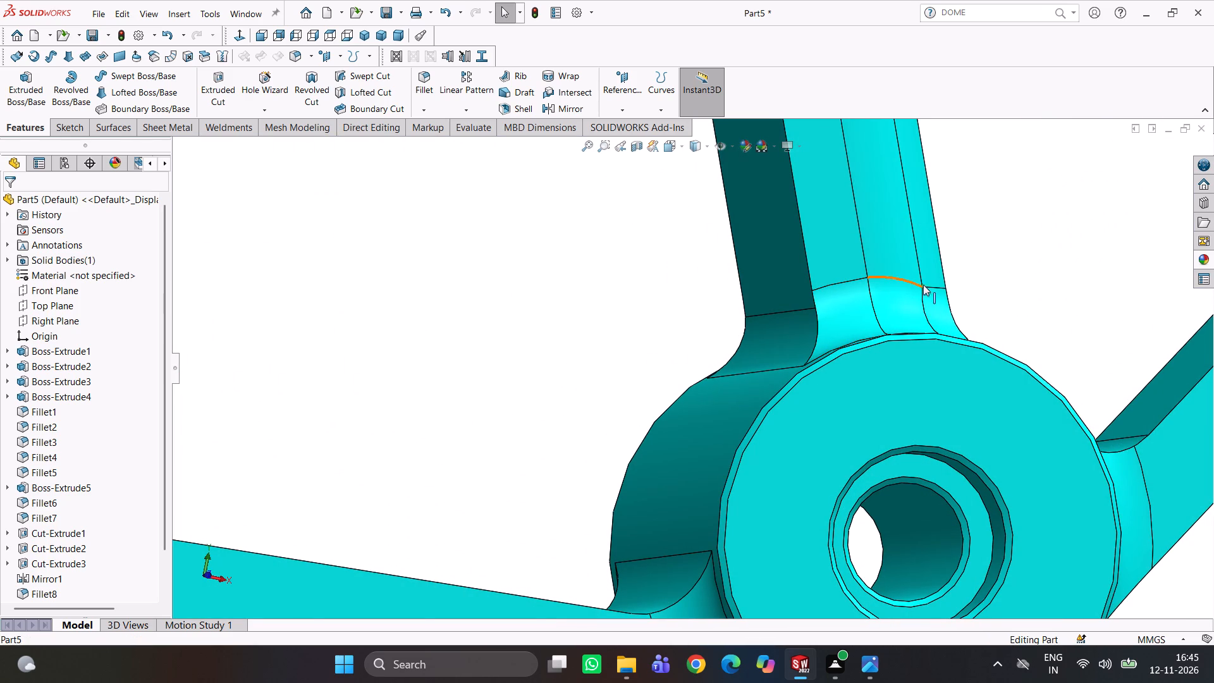
scroll(940, 325, "up", 6)
middle_click_drag(912, 350, 881, 305)
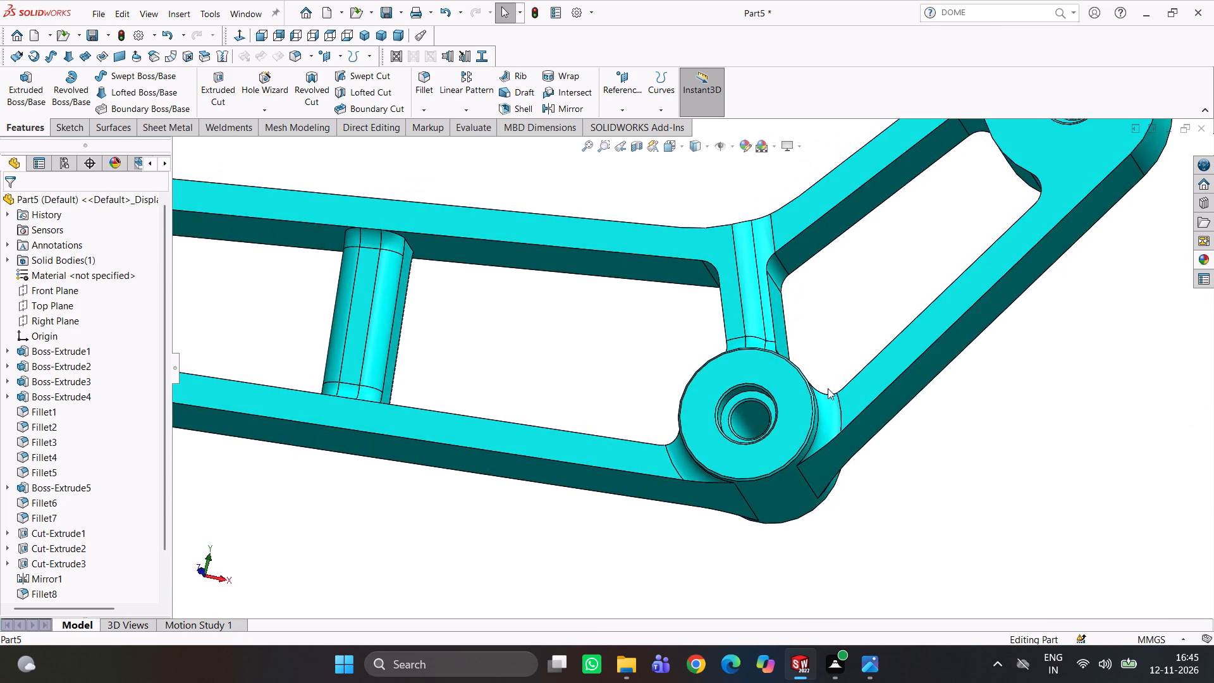
scroll(828, 395, "down", 5)
middle_click_drag(822, 422, 809, 479)
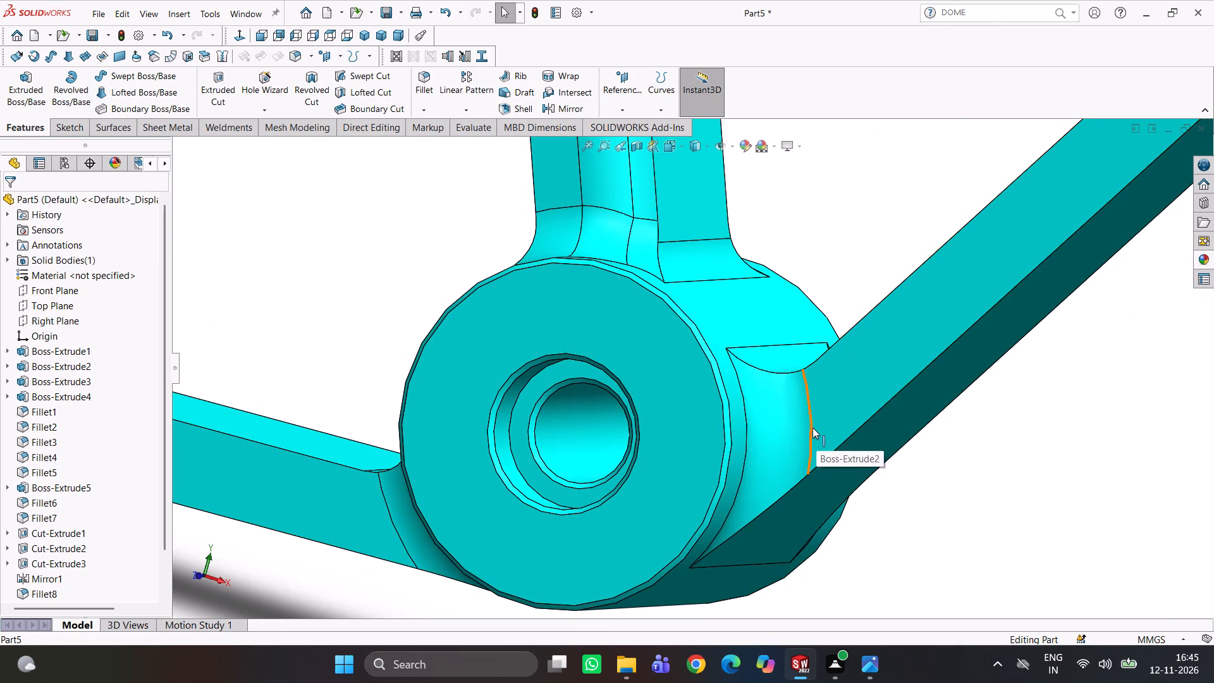
scroll(817, 425, "up", 2)
middle_click_drag(825, 425, 778, 388)
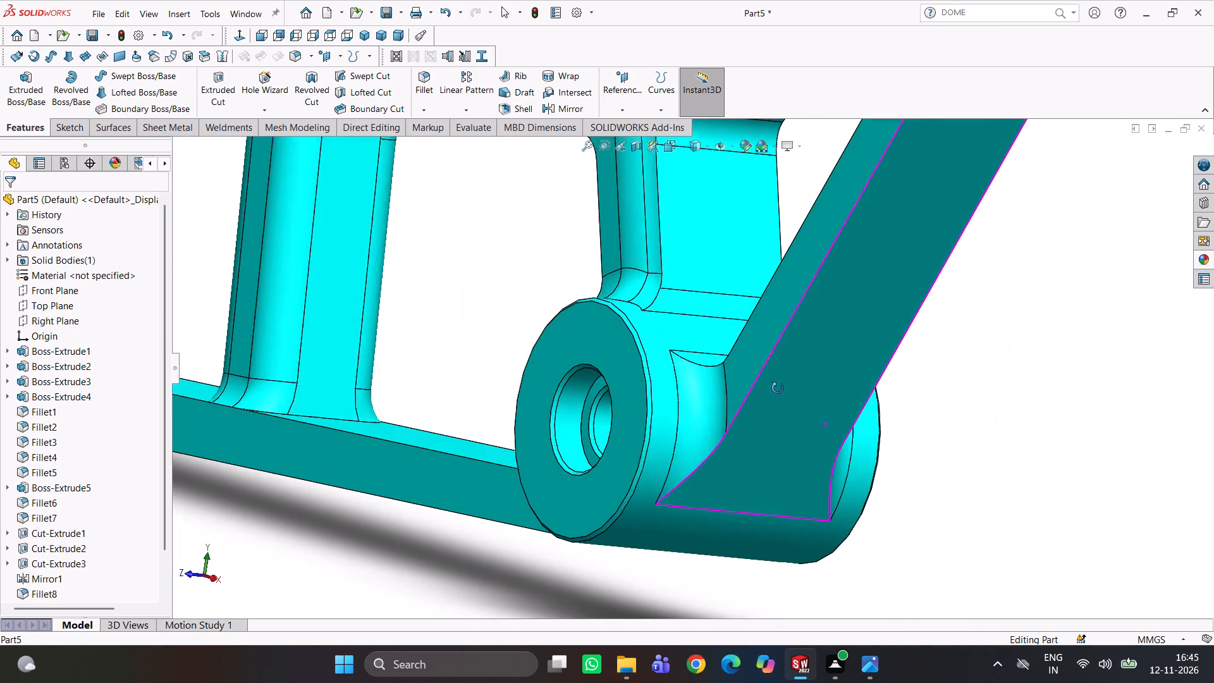
middle_click_drag(778, 388, 782, 391)
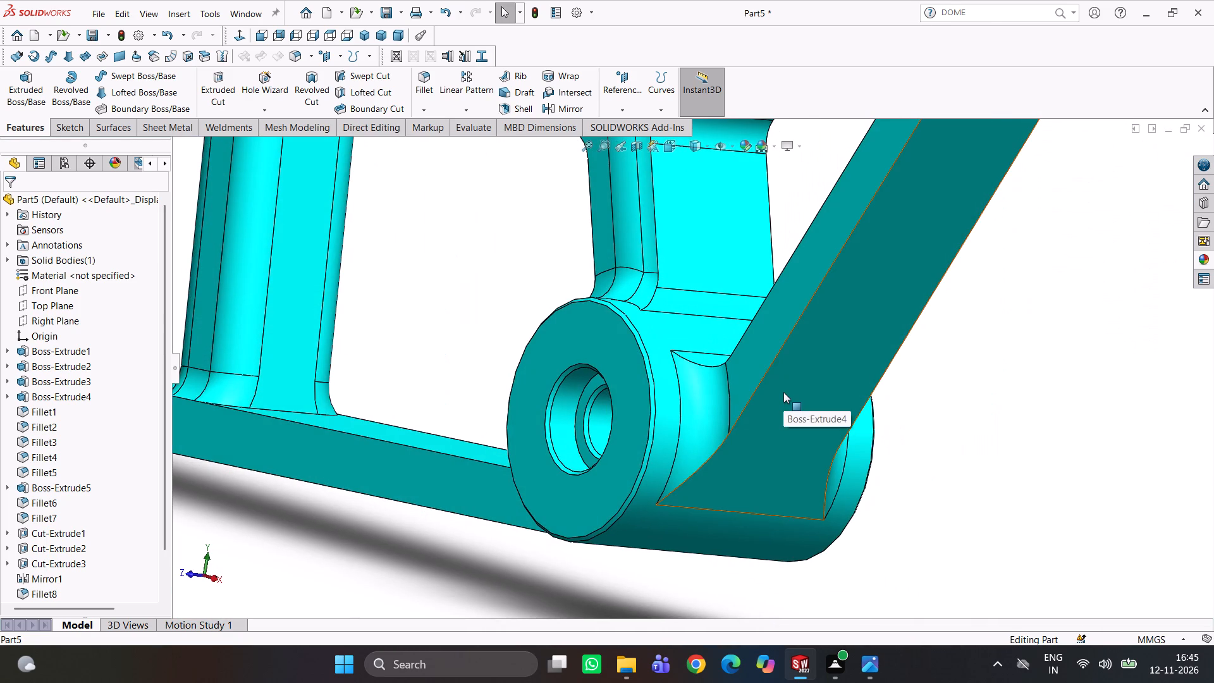
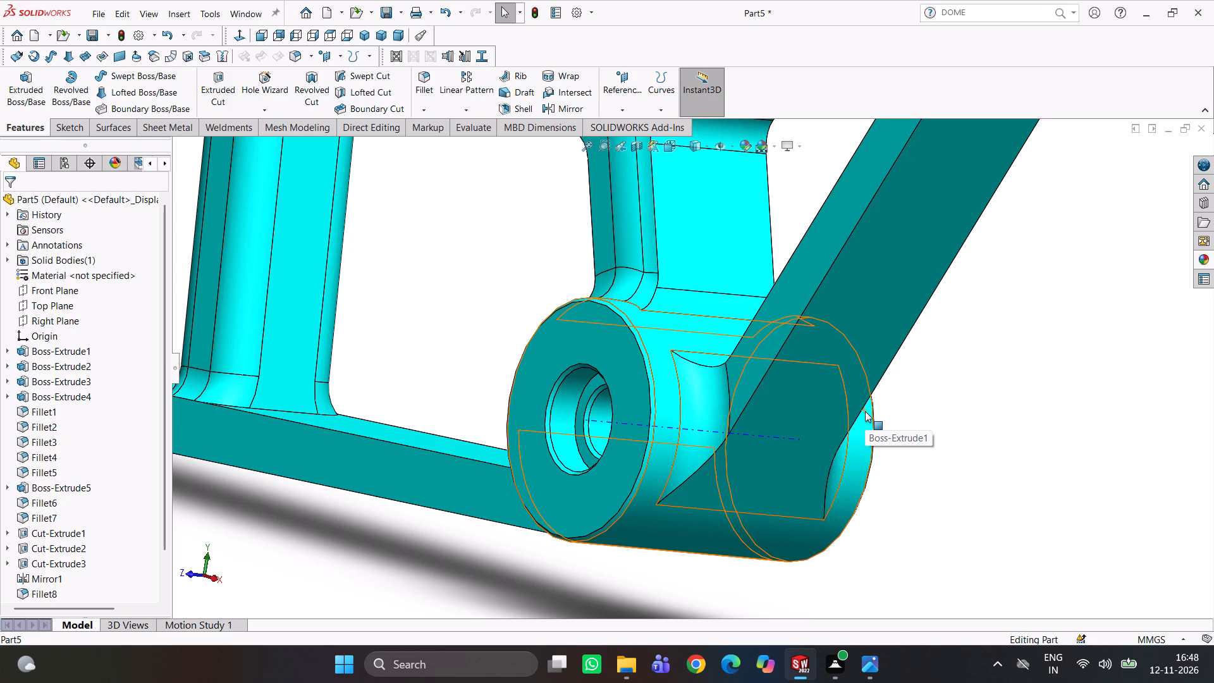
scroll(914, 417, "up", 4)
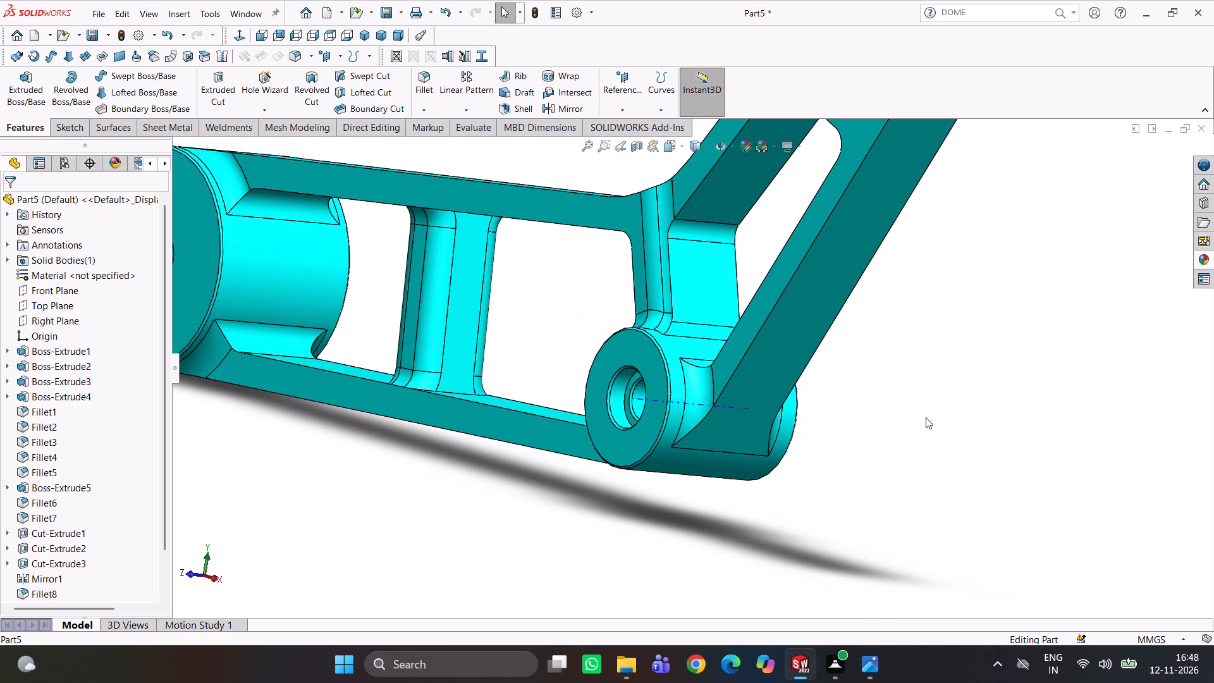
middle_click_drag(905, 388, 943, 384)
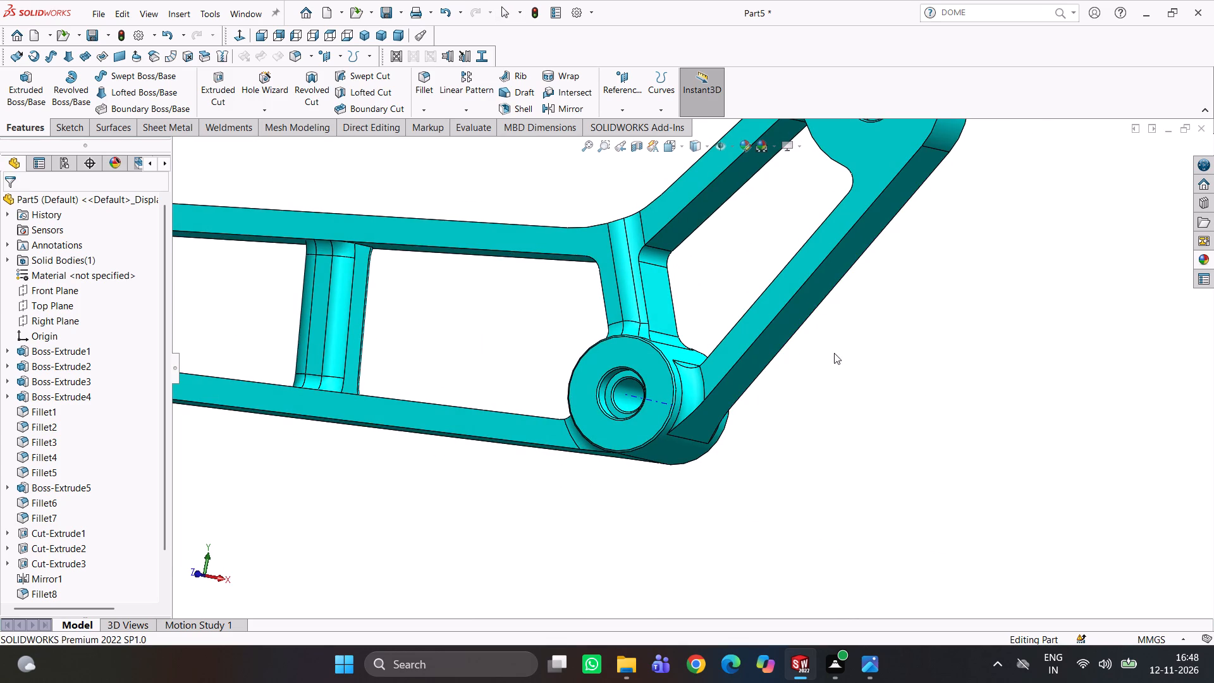